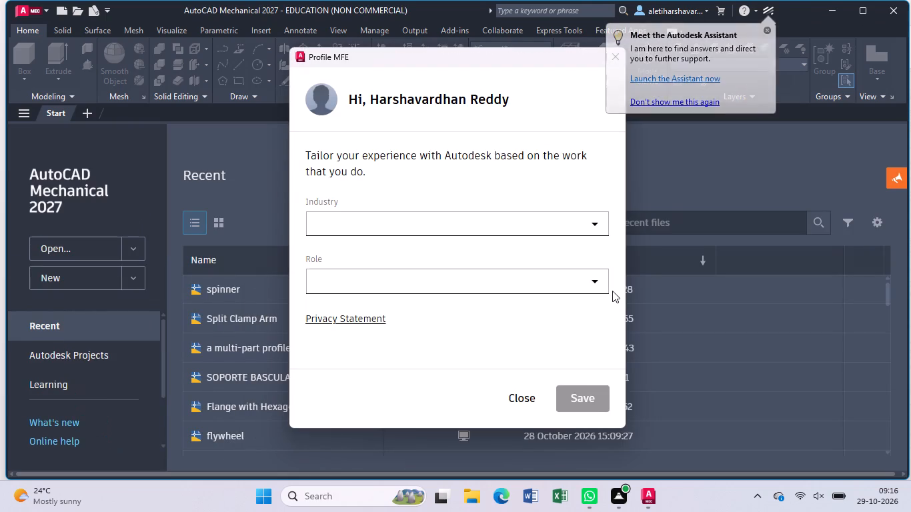
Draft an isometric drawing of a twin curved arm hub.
Dismiss the profile dialog and create a new blank drawing.
click(616, 48)
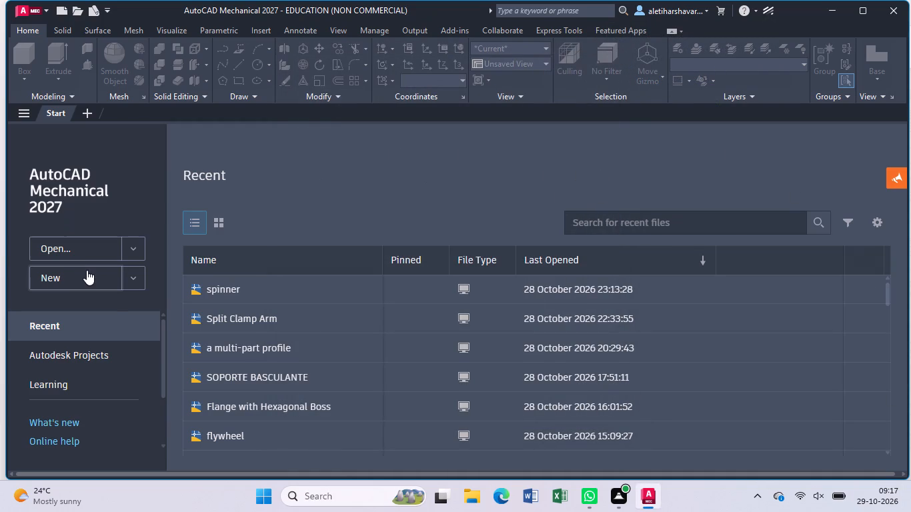
click(87, 271)
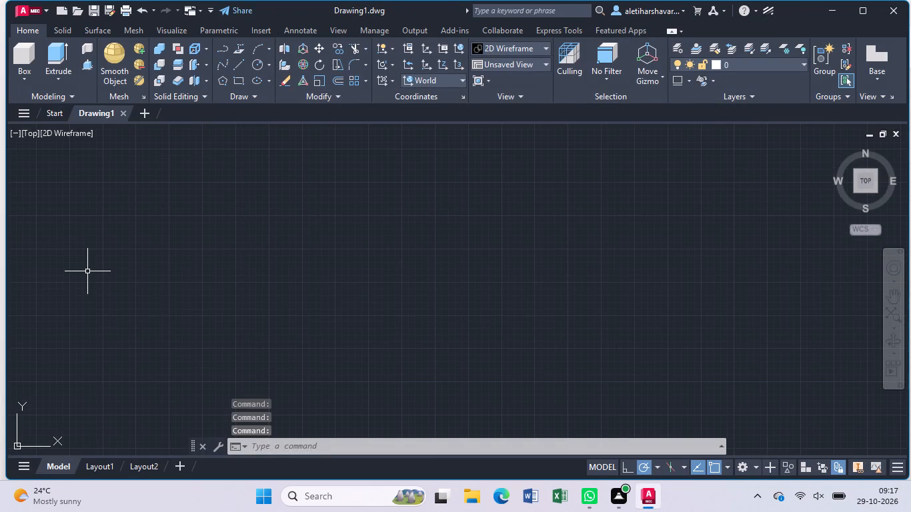
Turn on command log file recording with LOGFILEON.
text(lo)
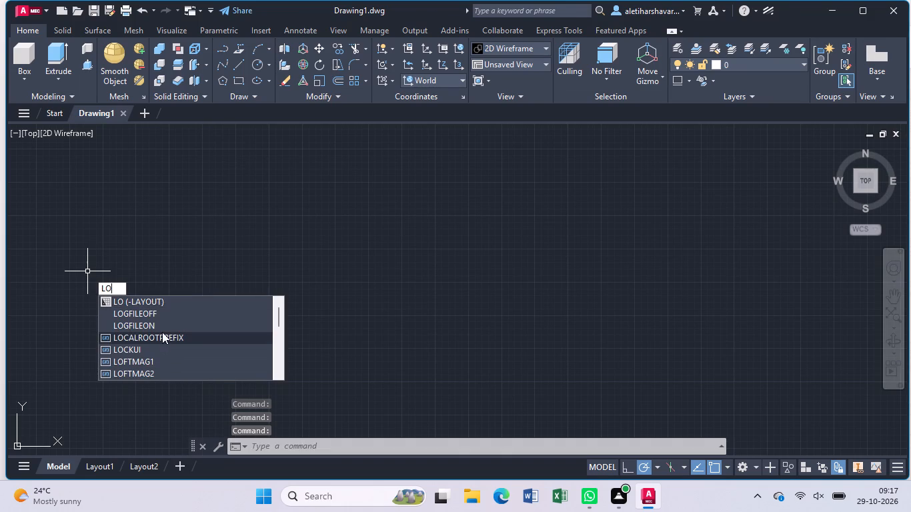
click(165, 327)
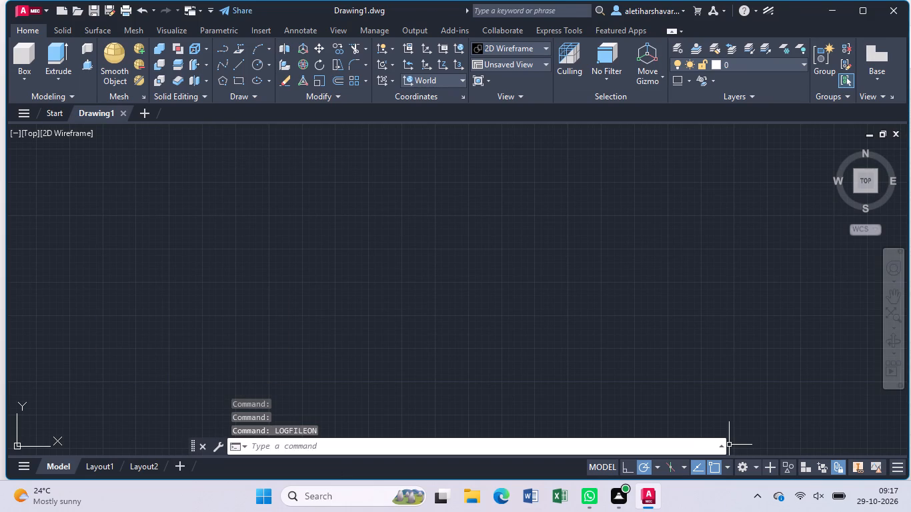
Turn on isometric drafting with the left isoplane.
click(669, 465)
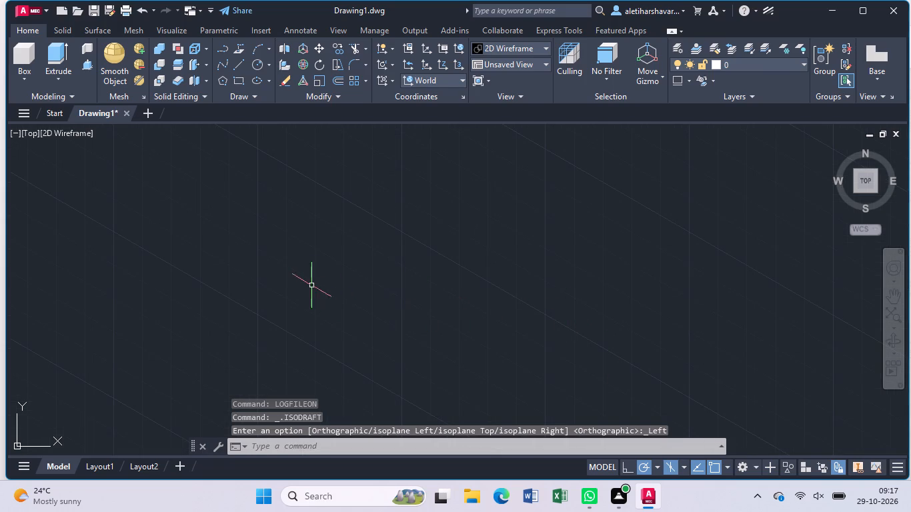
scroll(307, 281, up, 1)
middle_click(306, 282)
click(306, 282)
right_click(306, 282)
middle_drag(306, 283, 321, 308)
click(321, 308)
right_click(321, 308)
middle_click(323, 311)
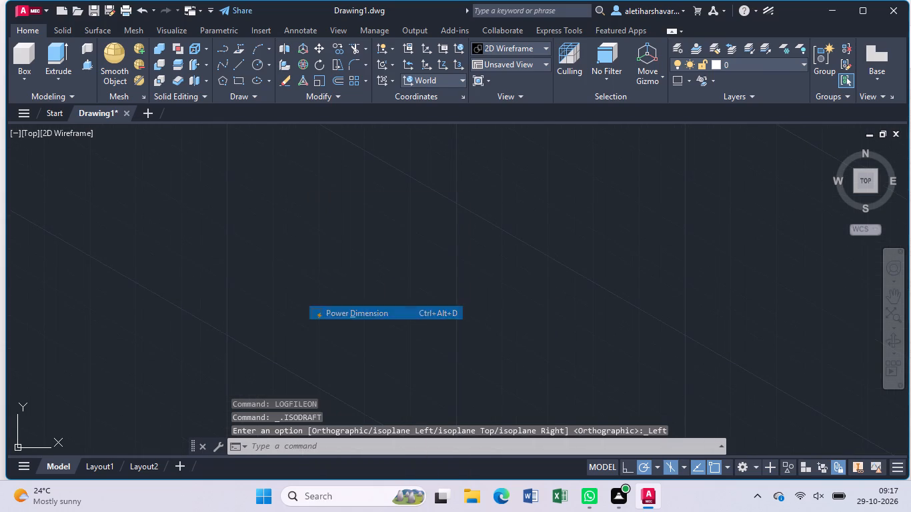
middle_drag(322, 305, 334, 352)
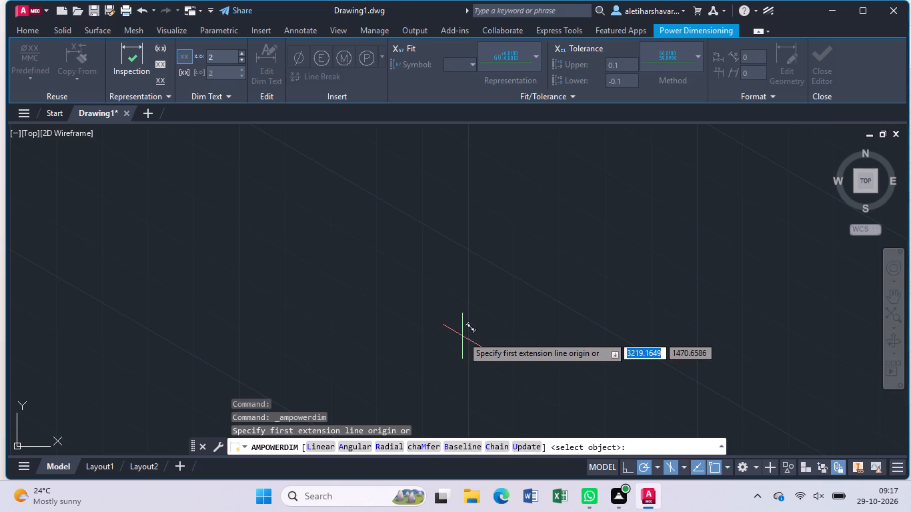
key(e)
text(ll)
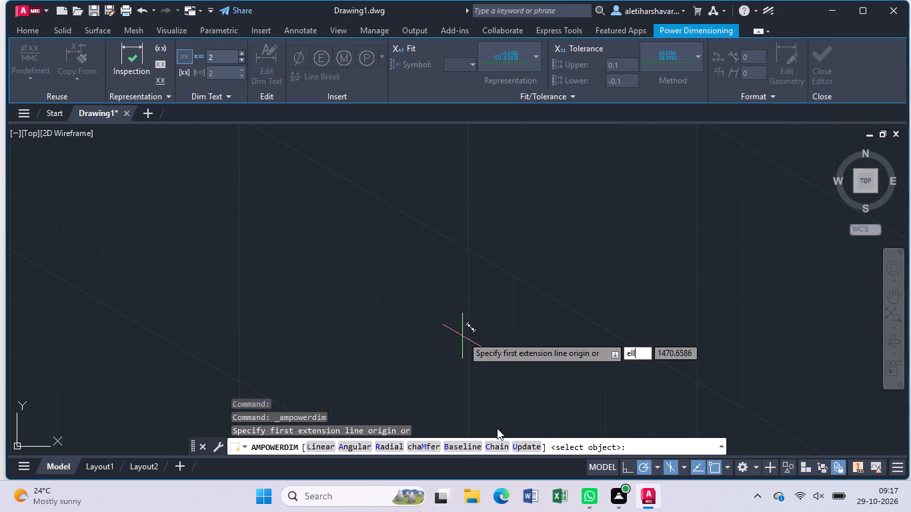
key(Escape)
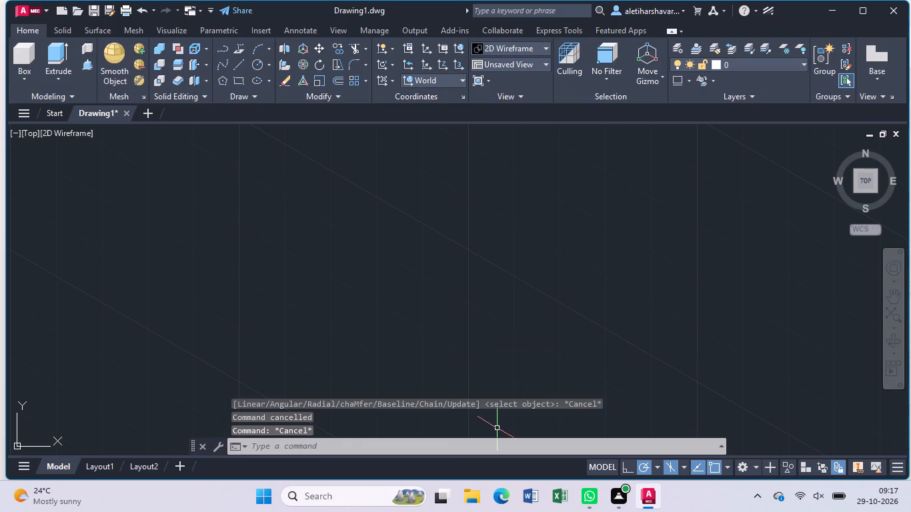
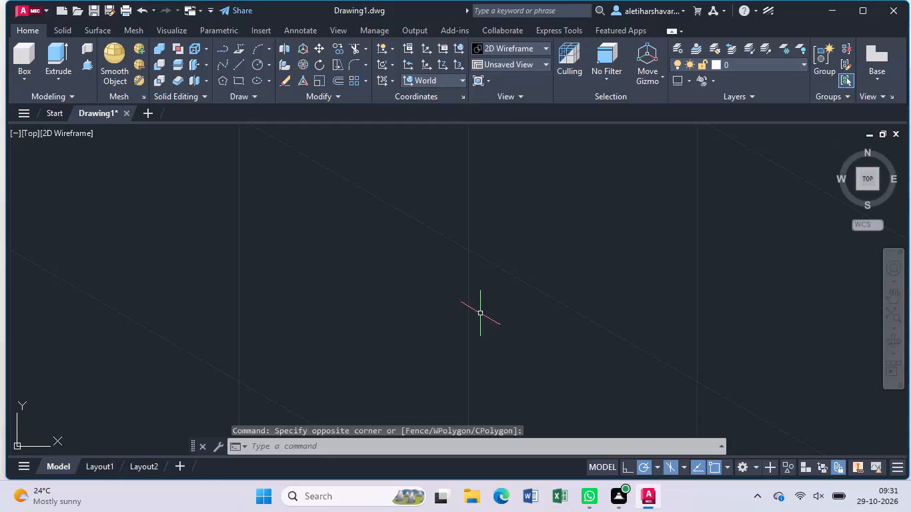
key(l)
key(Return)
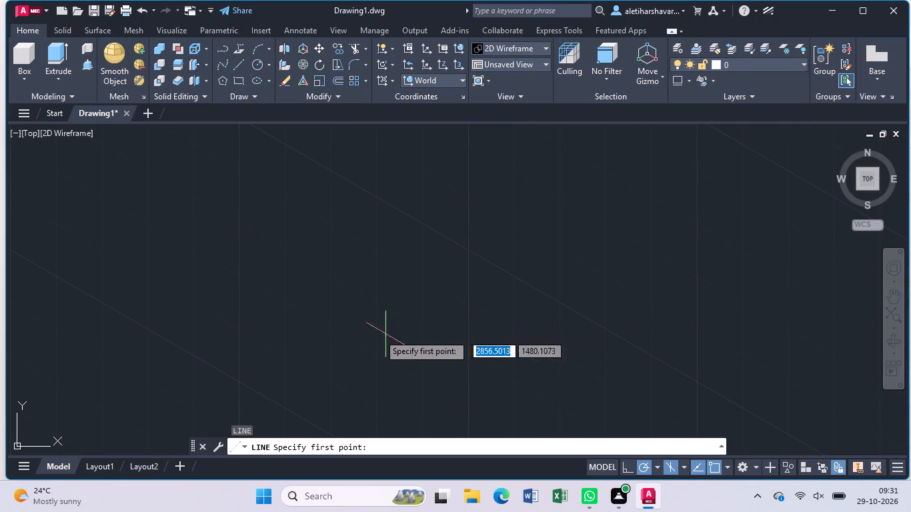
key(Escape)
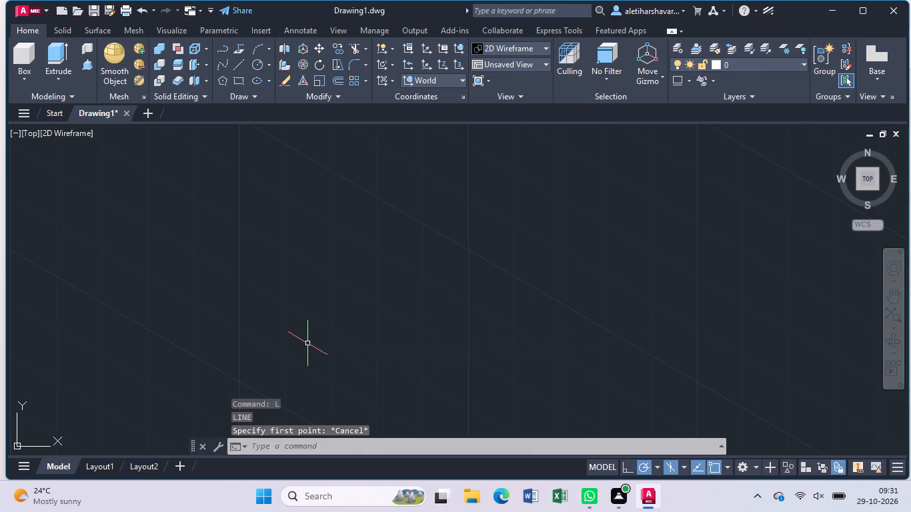
Draw an isocircle of radius 25 on the right isoplane with the Ellipse tool, centred in the empty drawing area.
key(e)
text(ll)
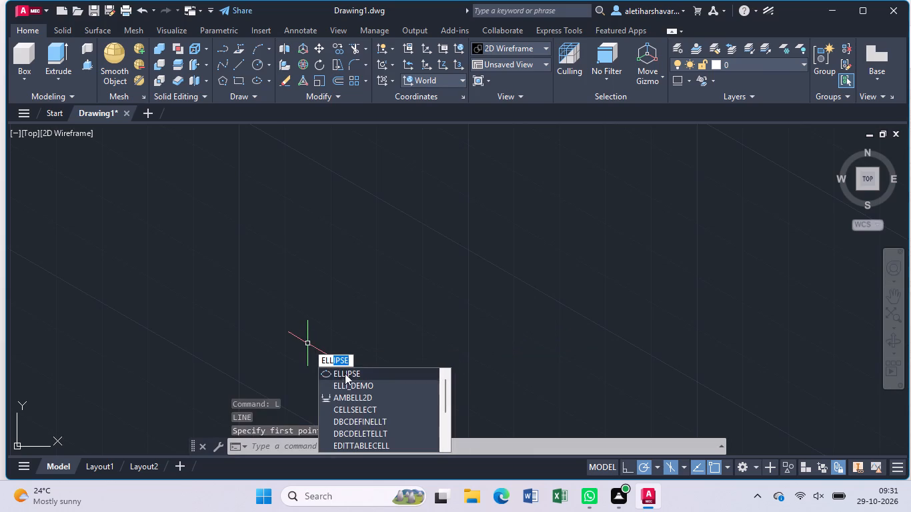
click(345, 373)
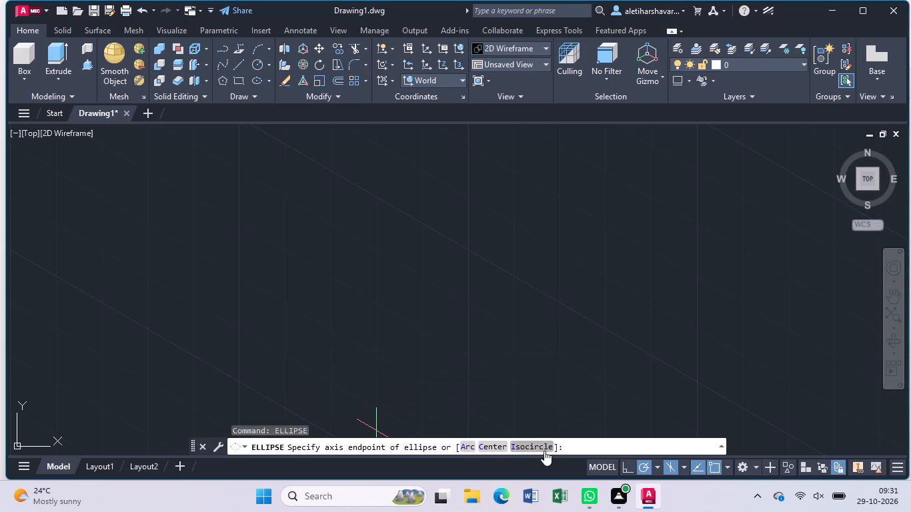
click(544, 449)
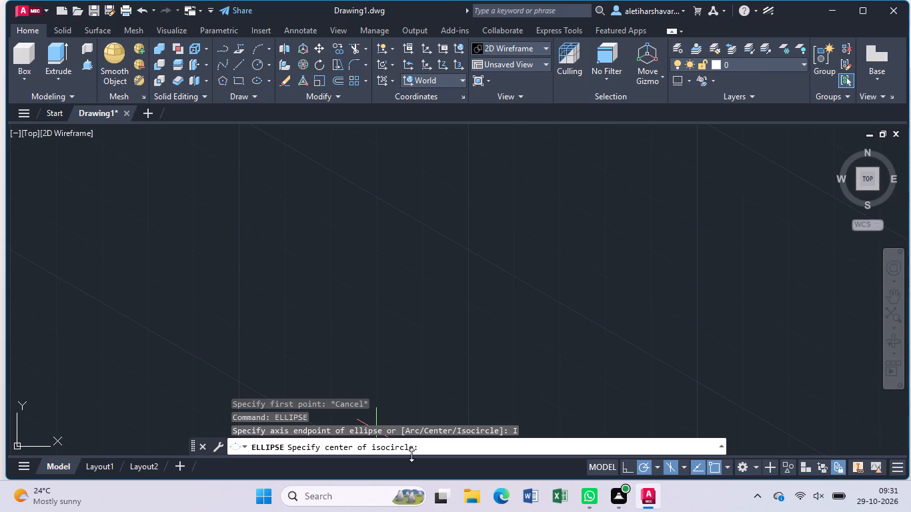
click(425, 271)
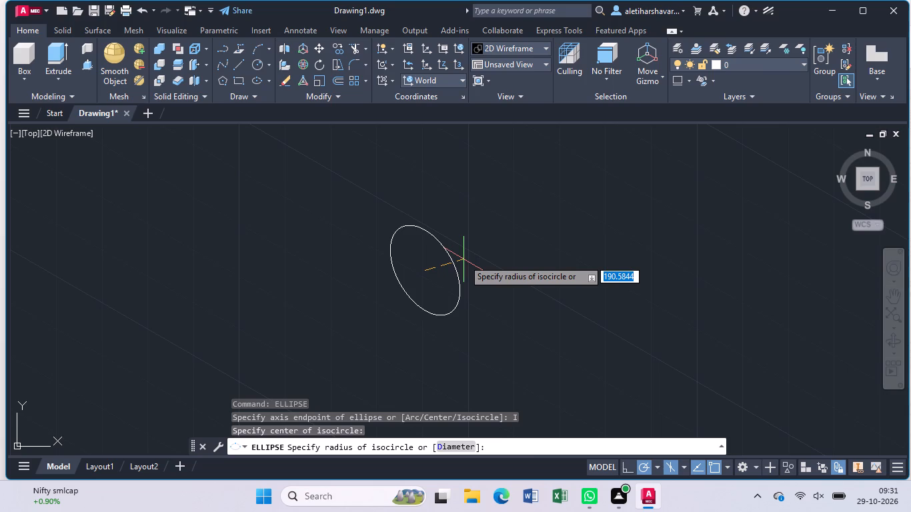
key(F5)
key(F5)
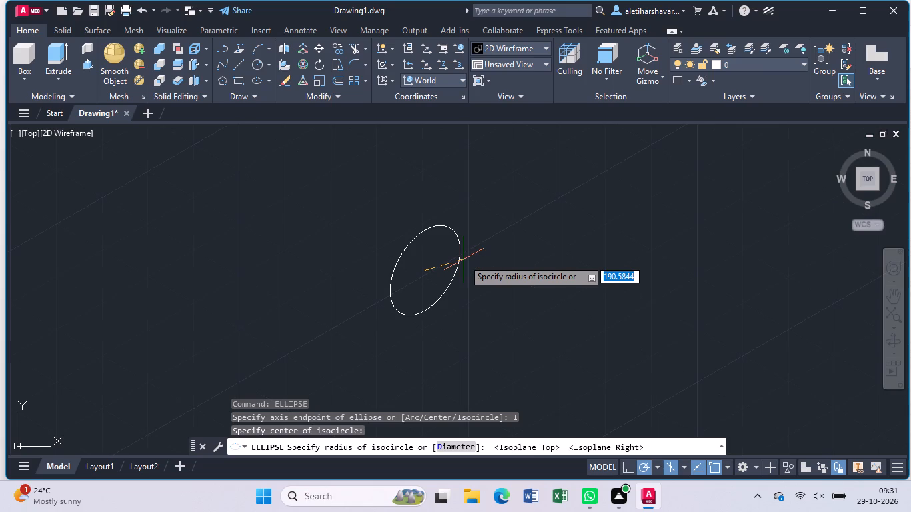
key(2)
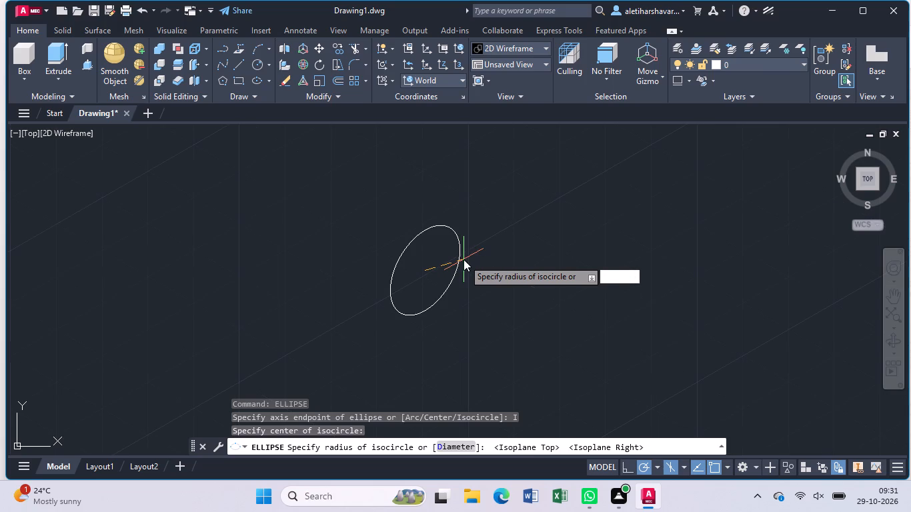
key(5)
key(Return)
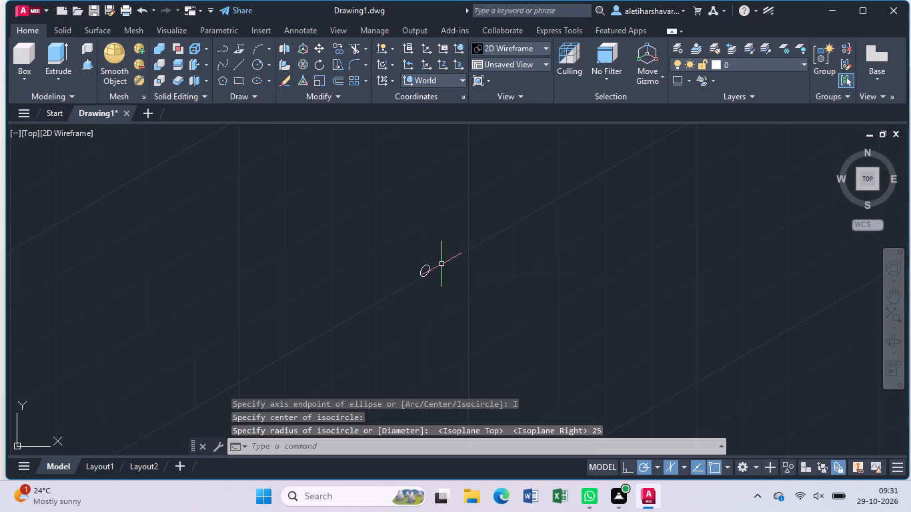
Draw a concentric isocircle of radius 15 on the right isoplane inside the first one.
scroll(441, 265, up, 4)
middle_drag(339, 289, 391, 281)
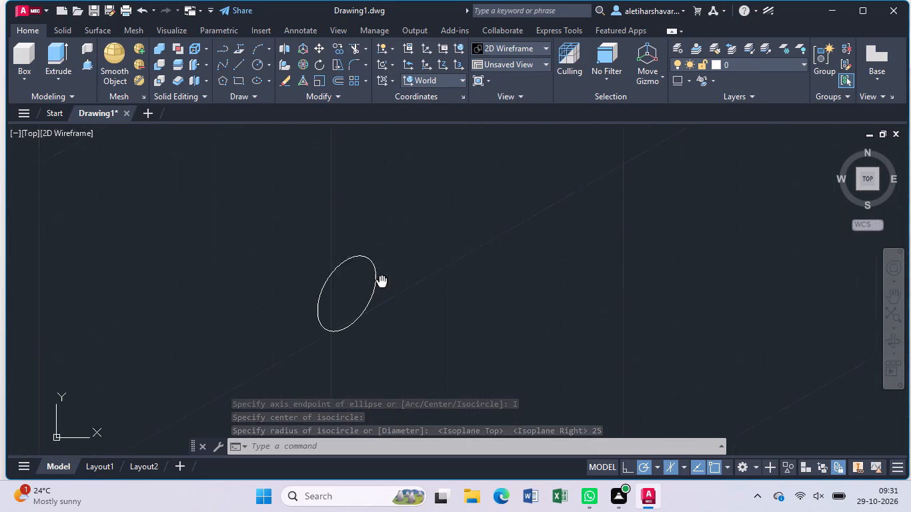
middle_drag(391, 281, 504, 262)
scroll(475, 265, up, 1)
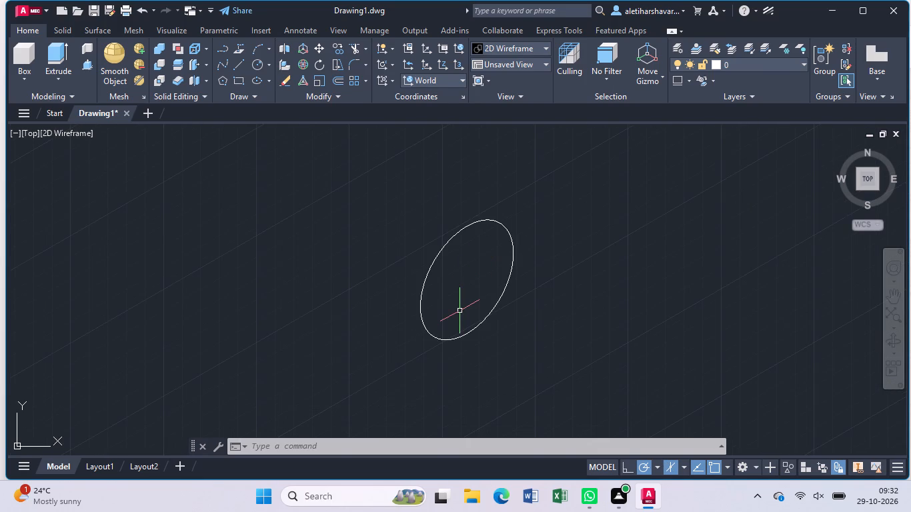
key(e)
text(ll)
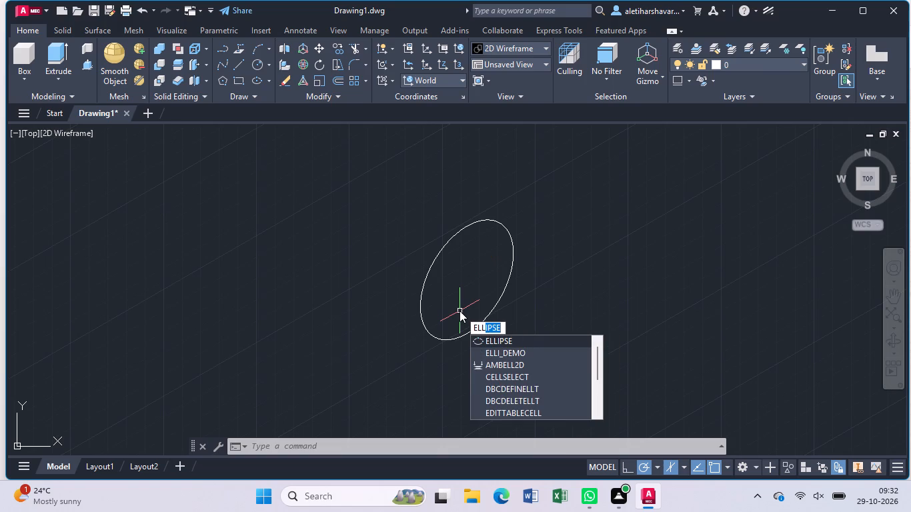
click(488, 337)
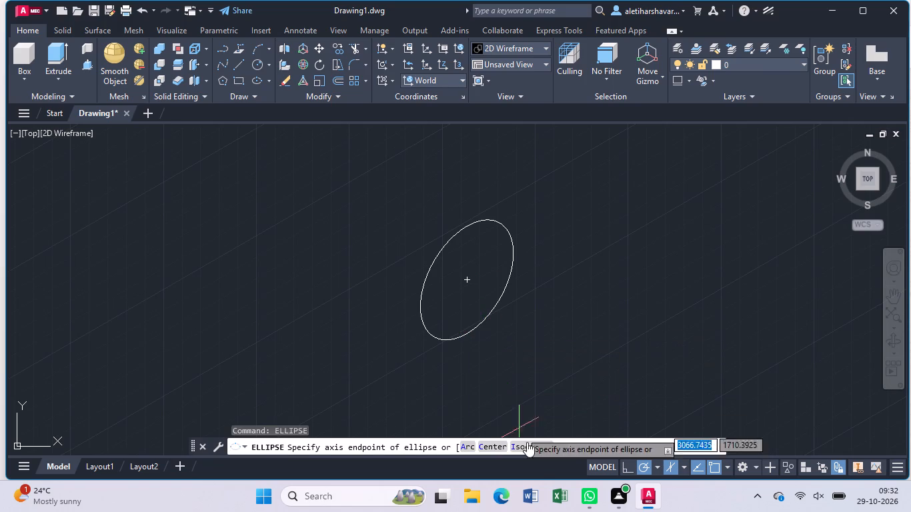
click(540, 449)
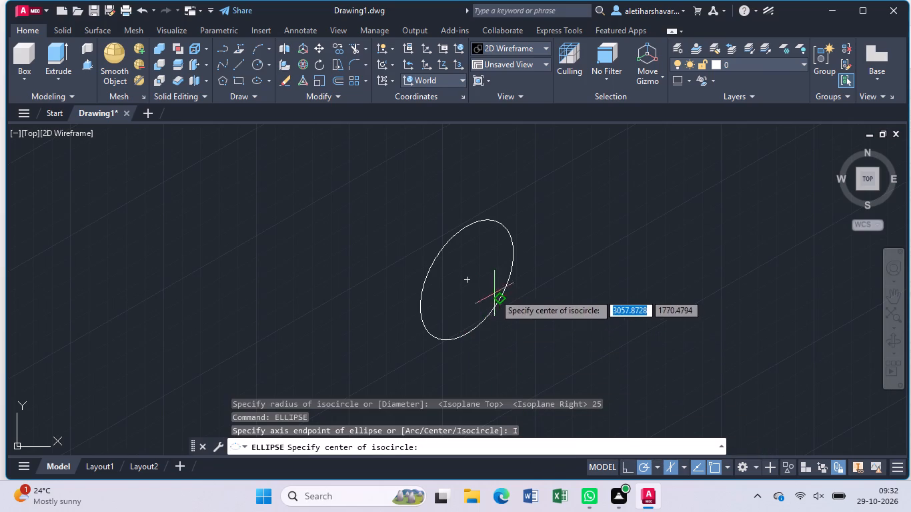
click(470, 279)
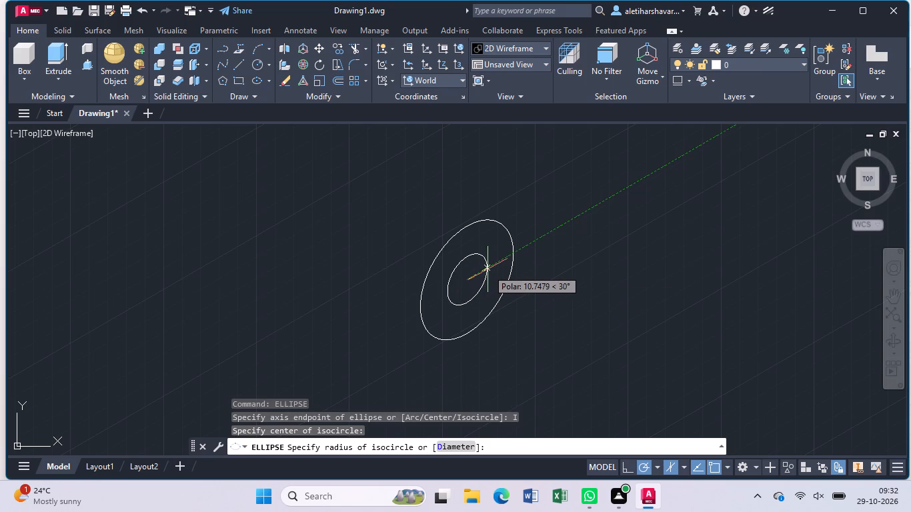
key(1)
key(5)
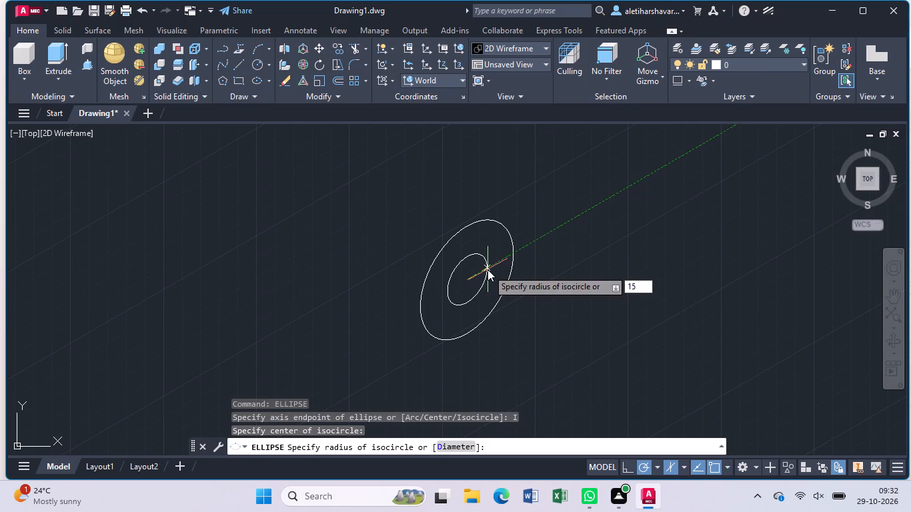
key(Return)
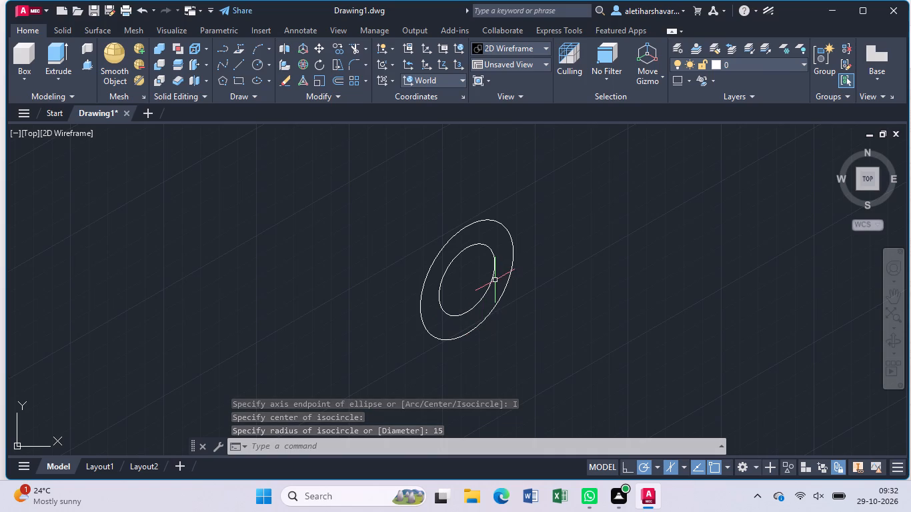
Draw a guide line of length 5 at 150° from the common centre of the isocircles.
scroll(495, 278, down, 1)
middle_drag(478, 278, 487, 295)
key(Escape)
scroll(487, 295, up, 1)
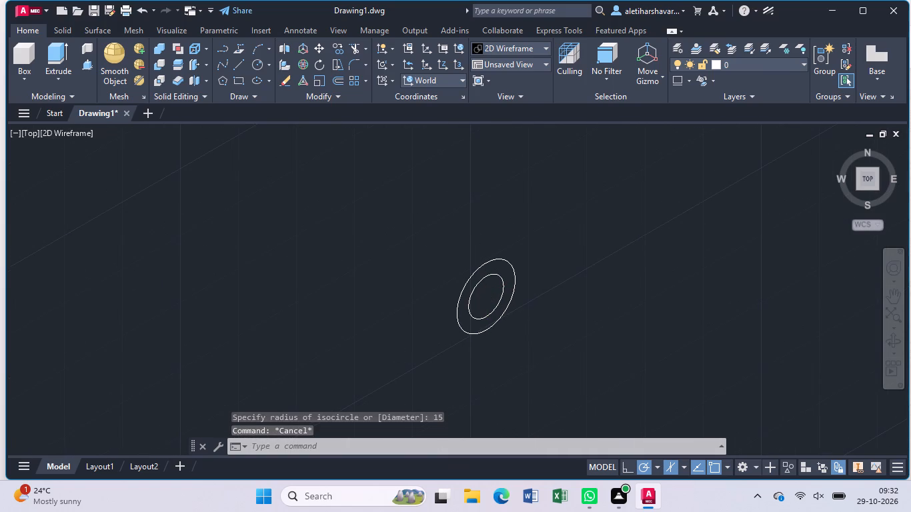
key(l)
key(Return)
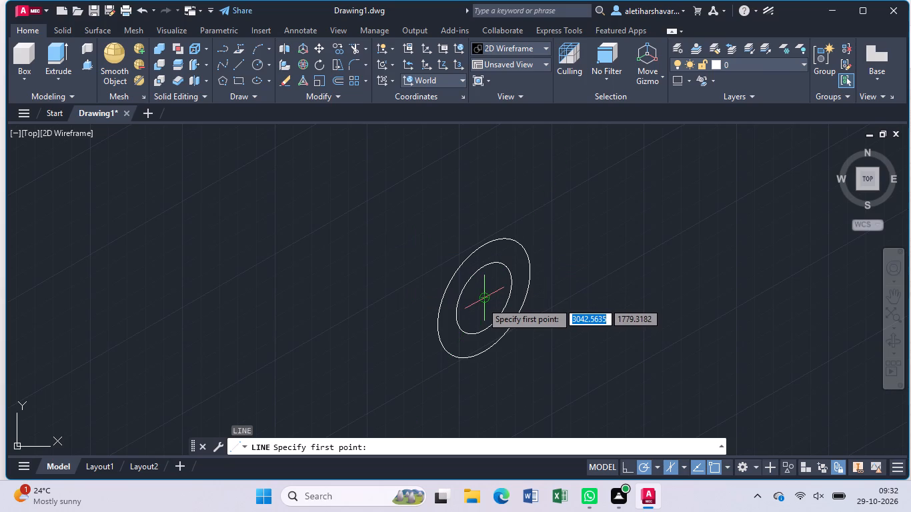
click(482, 301)
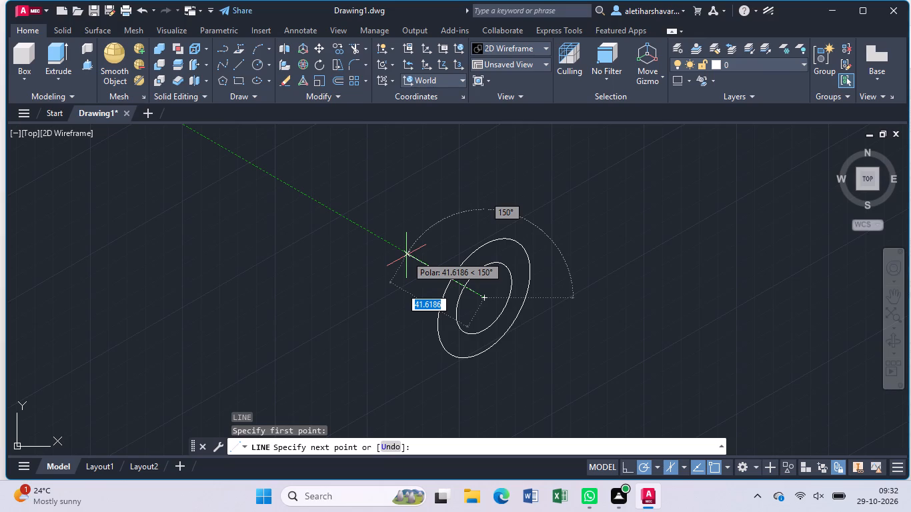
key(5)
key(Return)
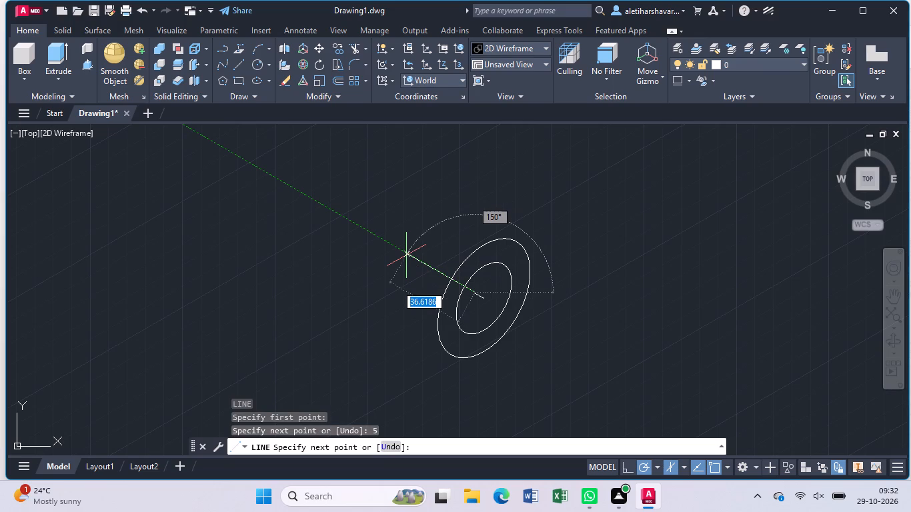
key(Escape)
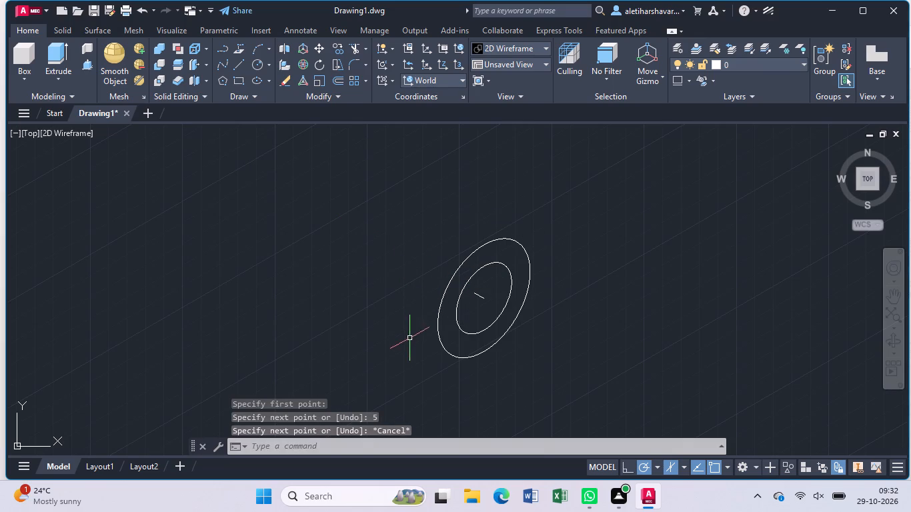
Copy the radius-25 isocircle from the shared centre to the far end of the short guide line.
click(438, 310)
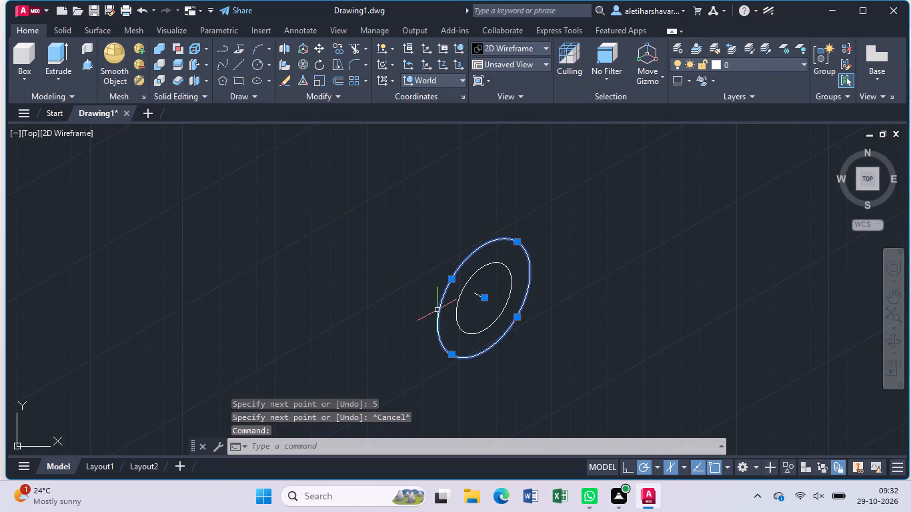
text(co)
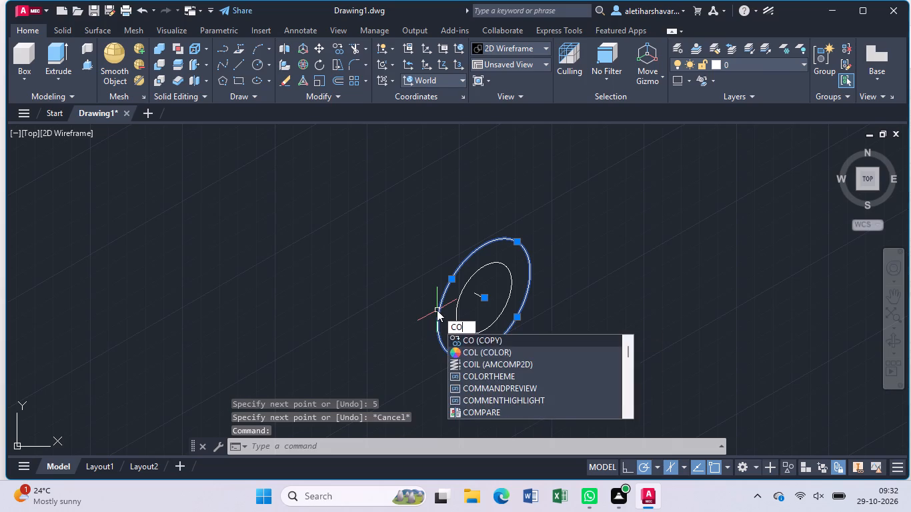
key(Return)
scroll(433, 311, up, 2)
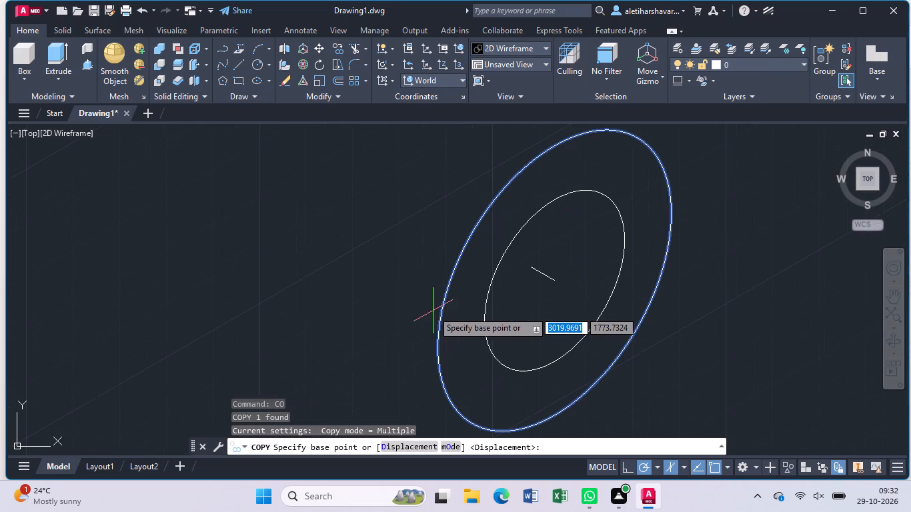
click(556, 281)
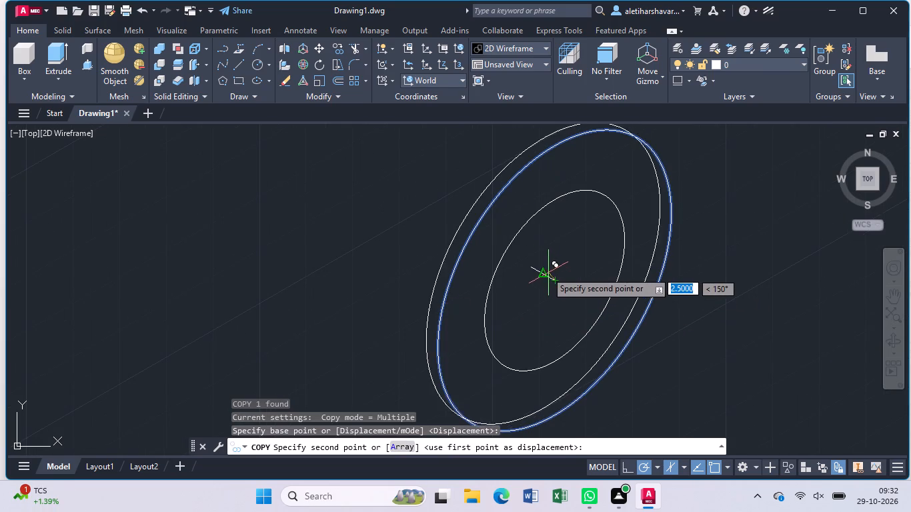
click(532, 266)
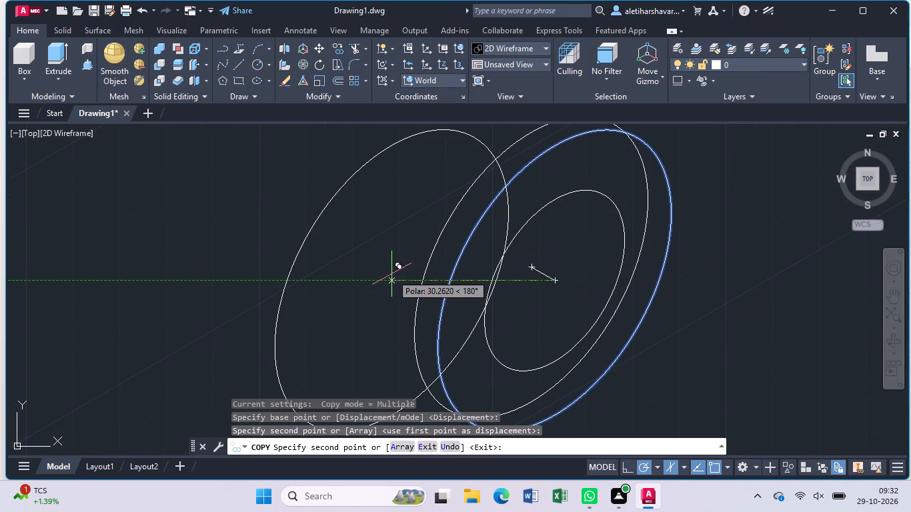
key(Escape)
Delete the short guide line at the centre of the isocircles.
scroll(390, 277, down, 2)
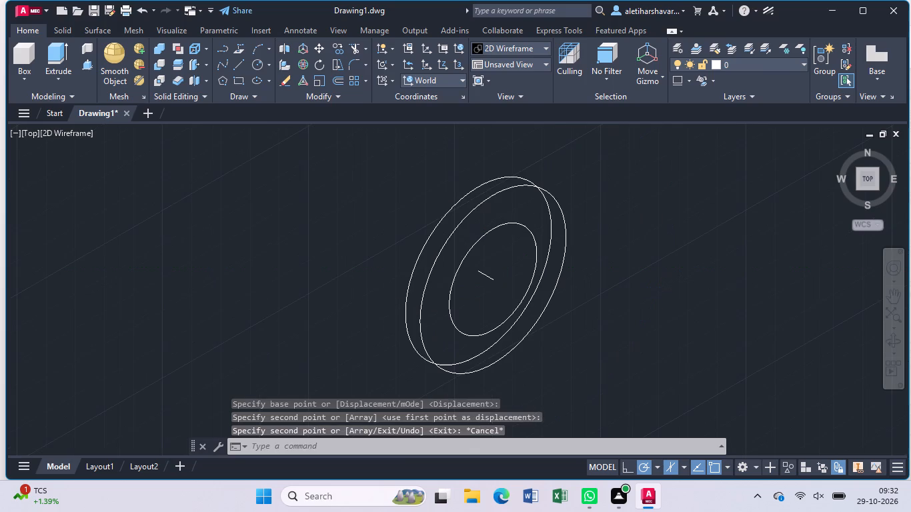
scroll(390, 277, up, 1)
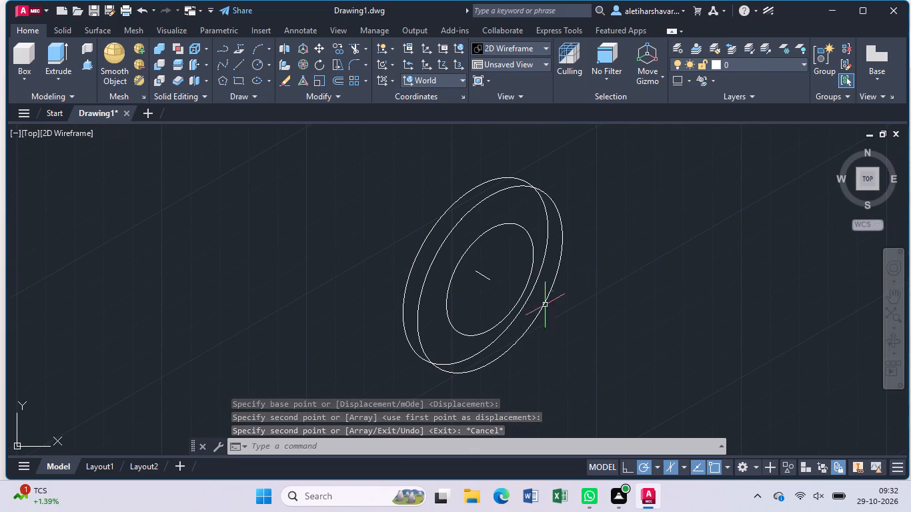
click(485, 277)
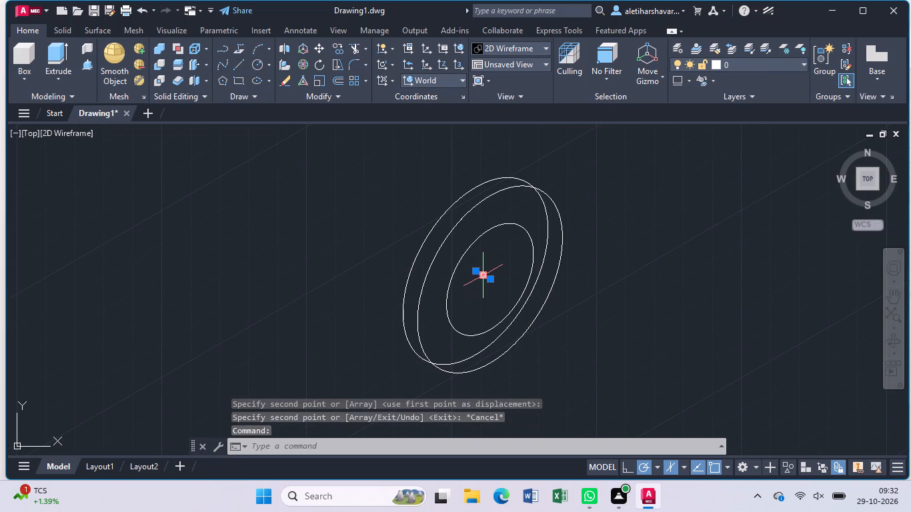
key(Delete)
Draw a line of length 48 at 150° from the centre of the original isocircles.
key(l)
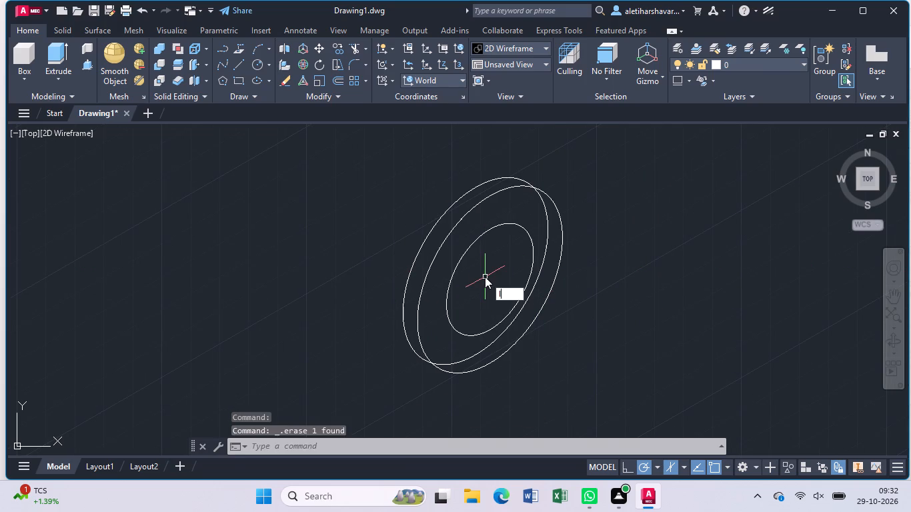
key(Return)
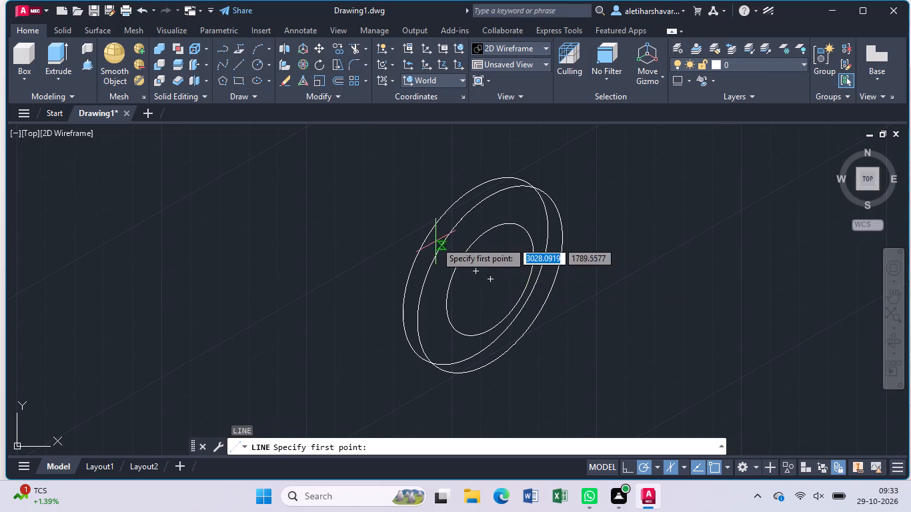
click(494, 277)
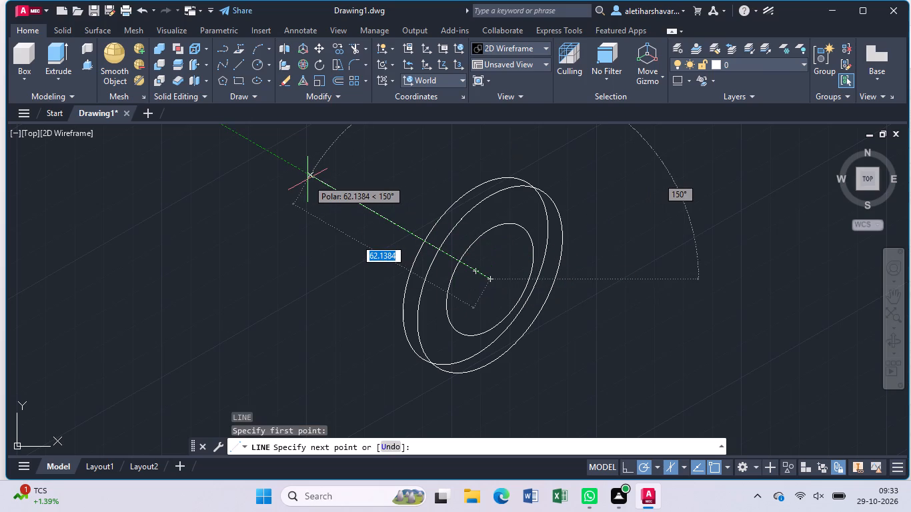
key(4)
key(8)
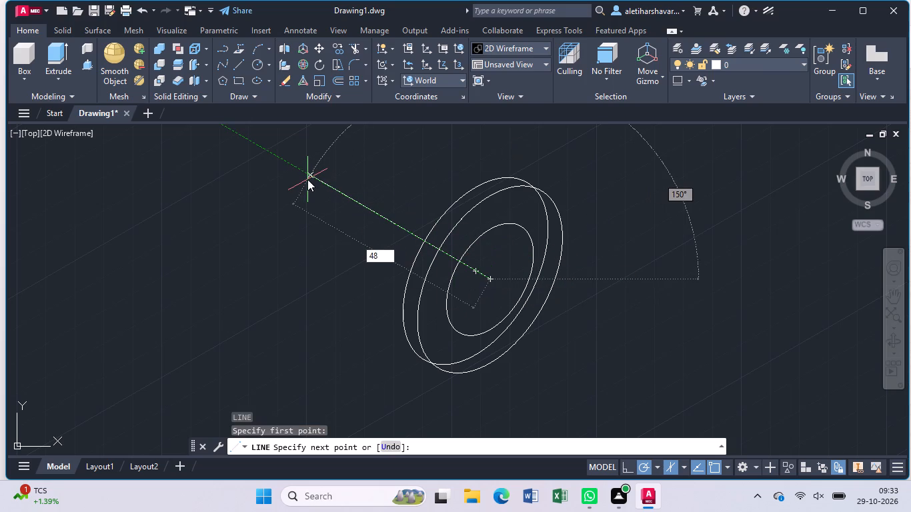
key(Return)
key(Escape)
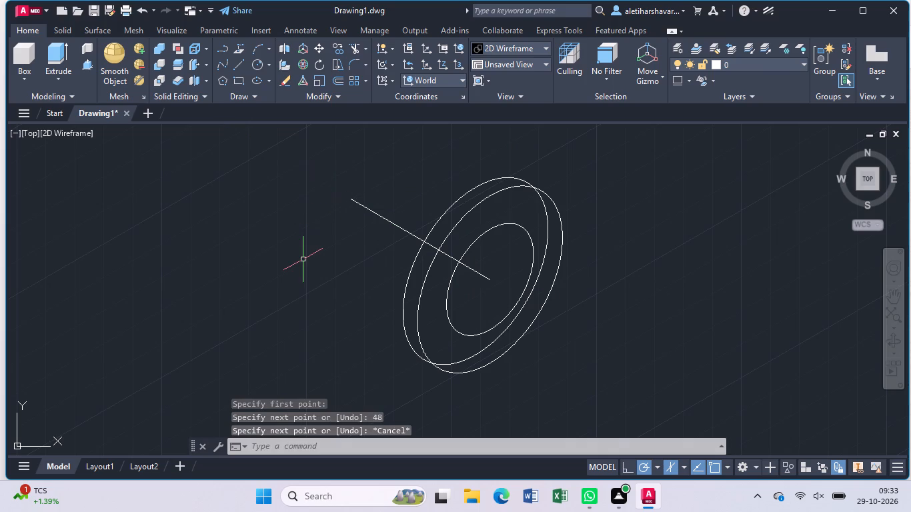
Copy the original radius-25 isocircle from its centre to the far end of the length-48 line.
middle_drag(313, 259, 329, 299)
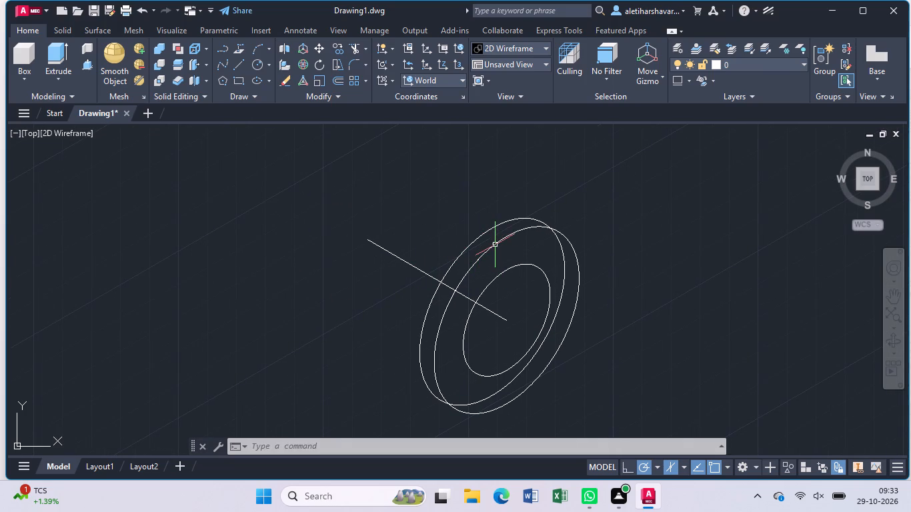
click(495, 245)
text(co)
key(Return)
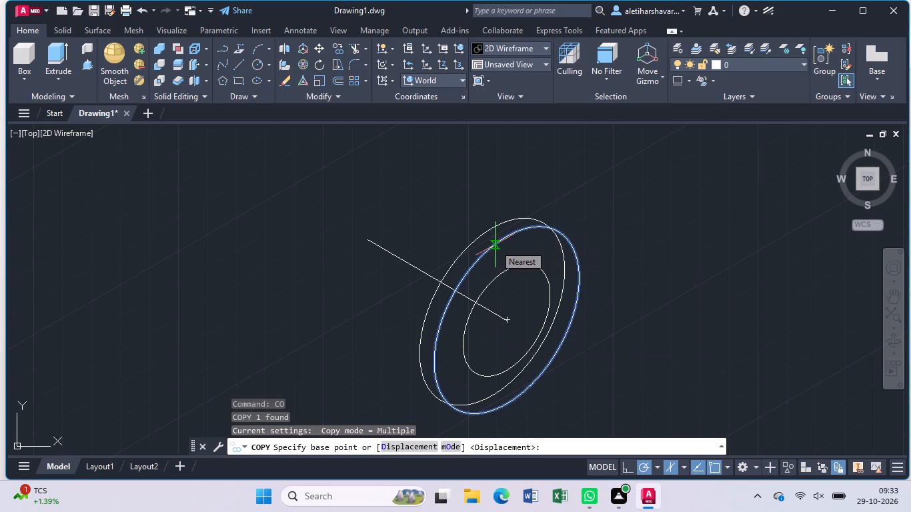
click(510, 317)
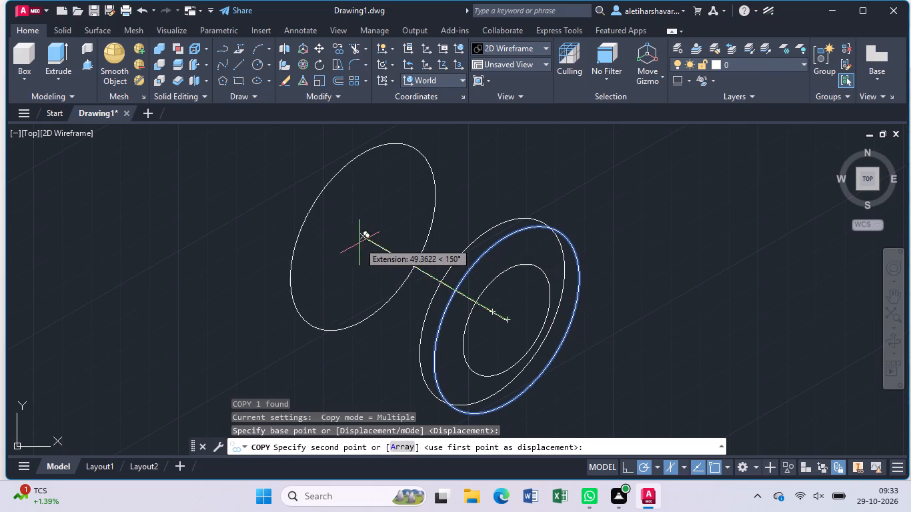
click(366, 239)
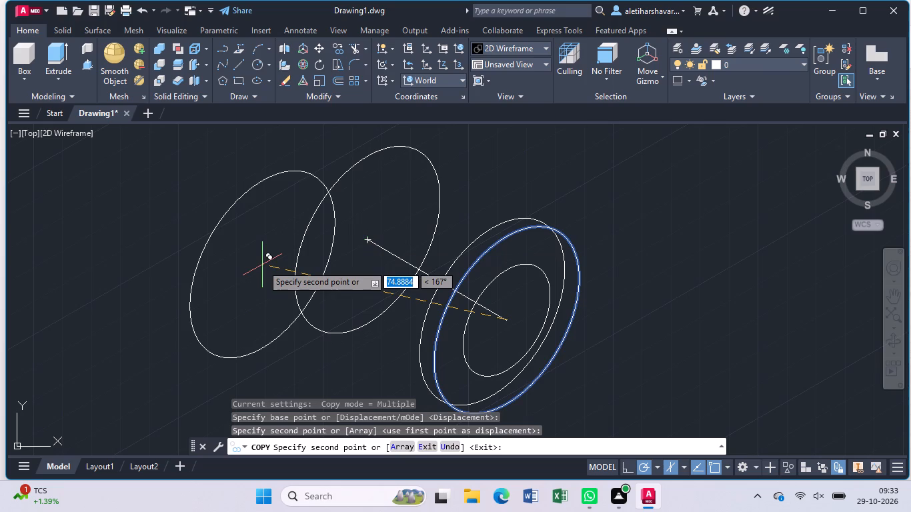
key(Escape)
Set the current linetype for new objects to a dash-dot centreline style.
scroll(262, 265, down, 1)
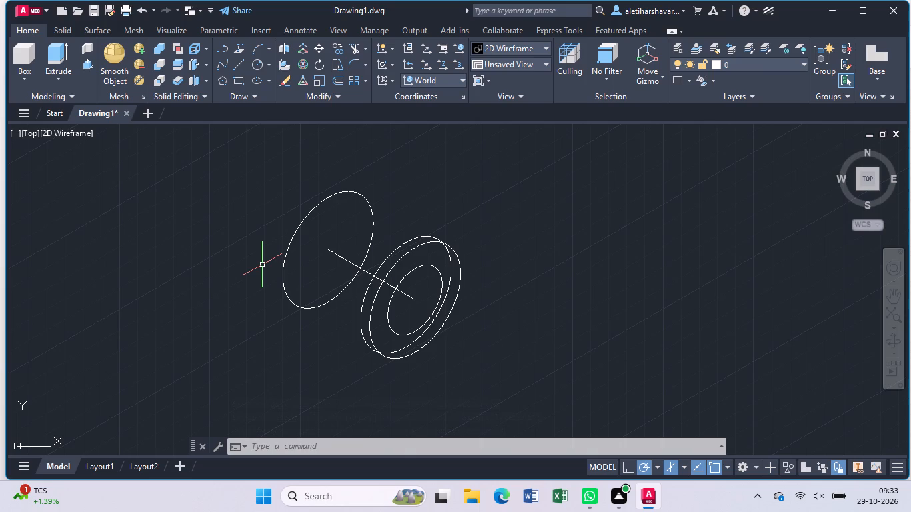
scroll(268, 267, down, 1)
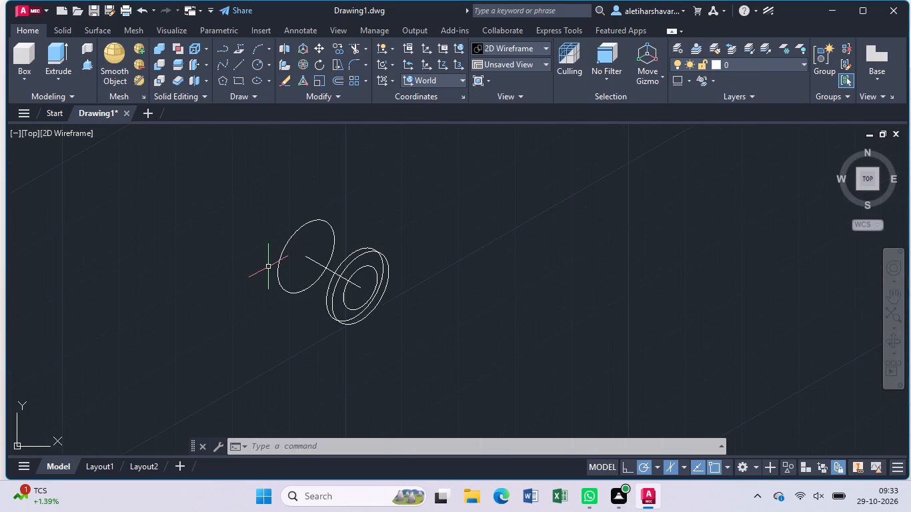
middle_drag(268, 267, 248, 271)
scroll(247, 271, up, 1)
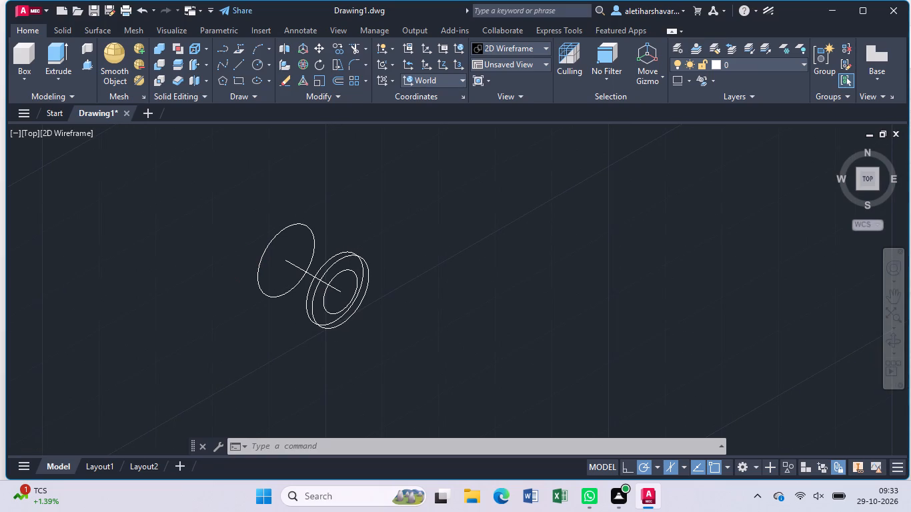
key(ctrl+1)
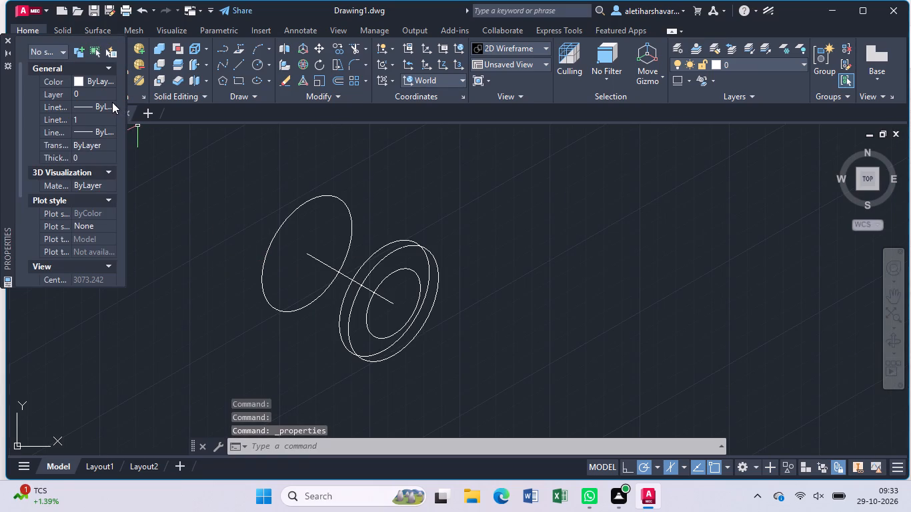
click(112, 102)
click(110, 106)
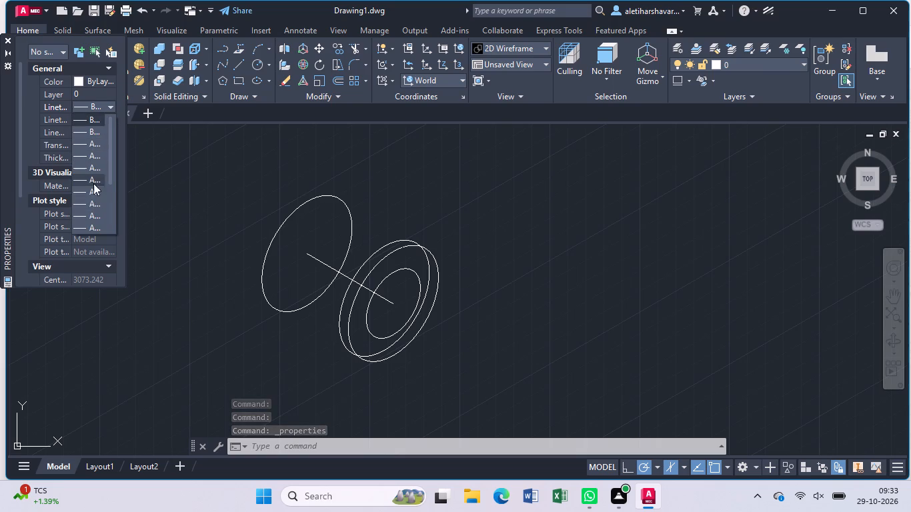
click(95, 213)
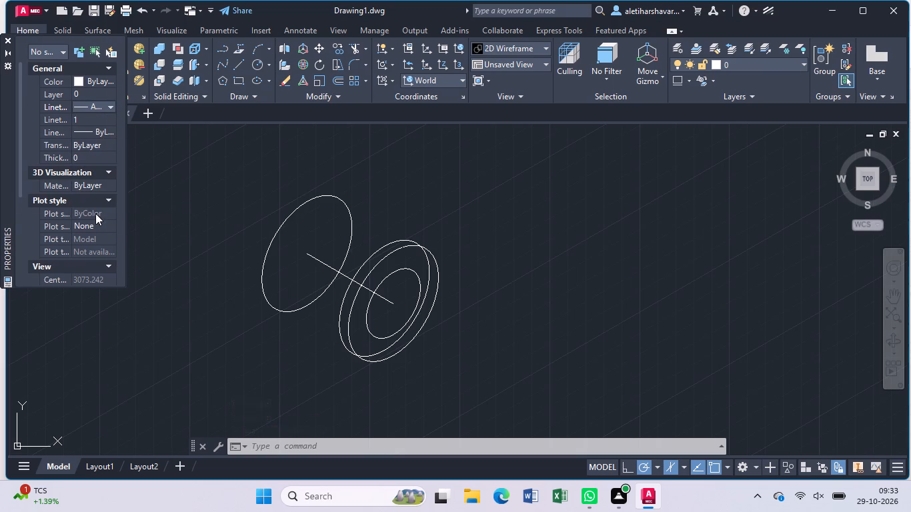
Draw a vertical line up from the original isocircles' centre, then about 179 straight down through the centre from its top end.
key(l)
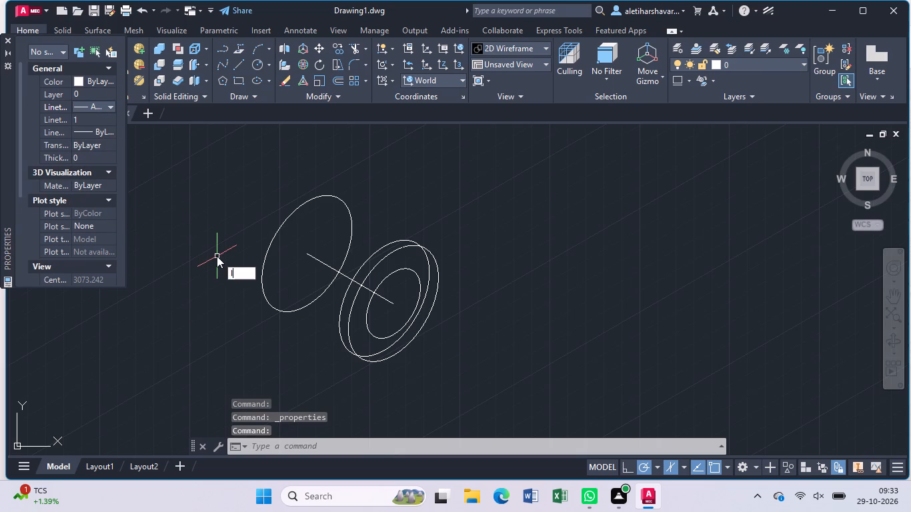
key(Return)
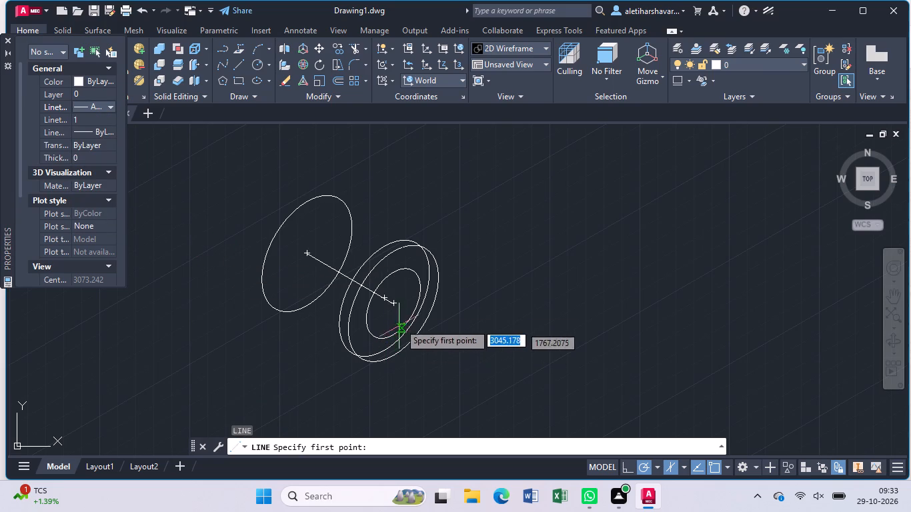
click(395, 303)
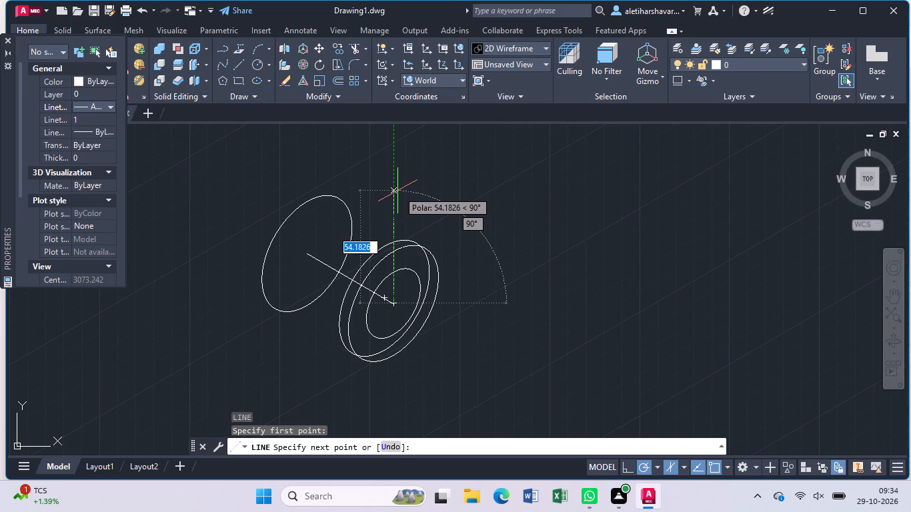
click(399, 146)
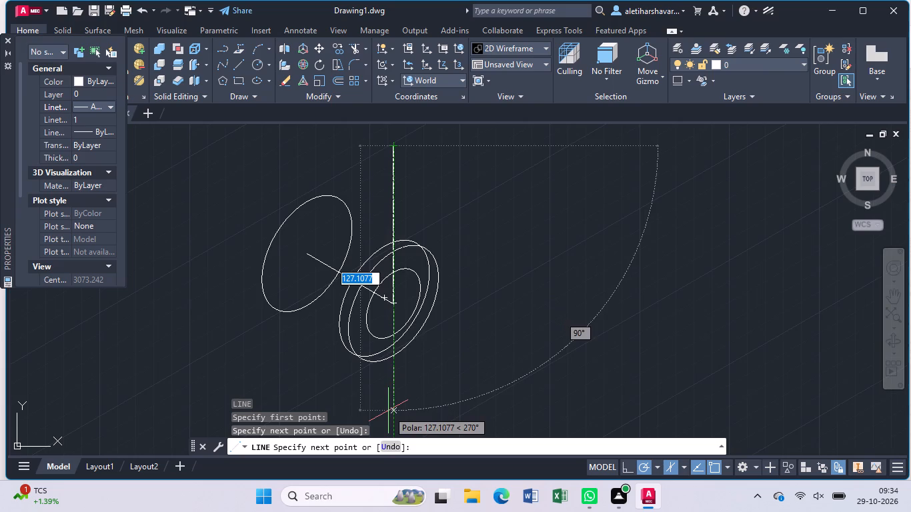
scroll(388, 411, down, 1)
middle_drag(388, 411, 387, 293)
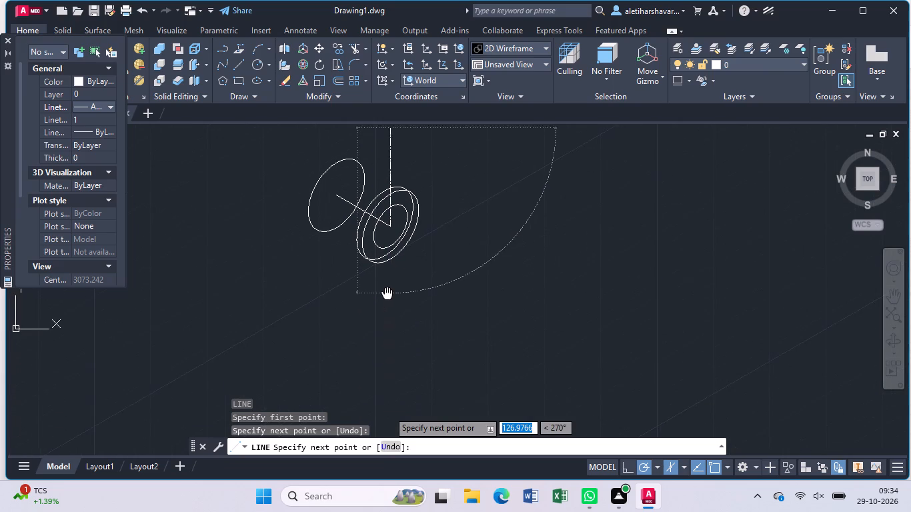
middle_drag(387, 293, 387, 291)
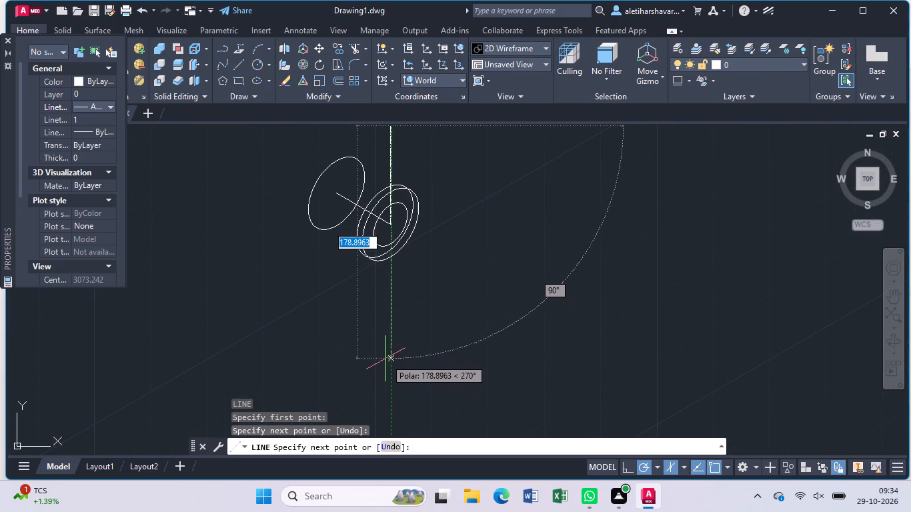
click(385, 359)
key(Escape)
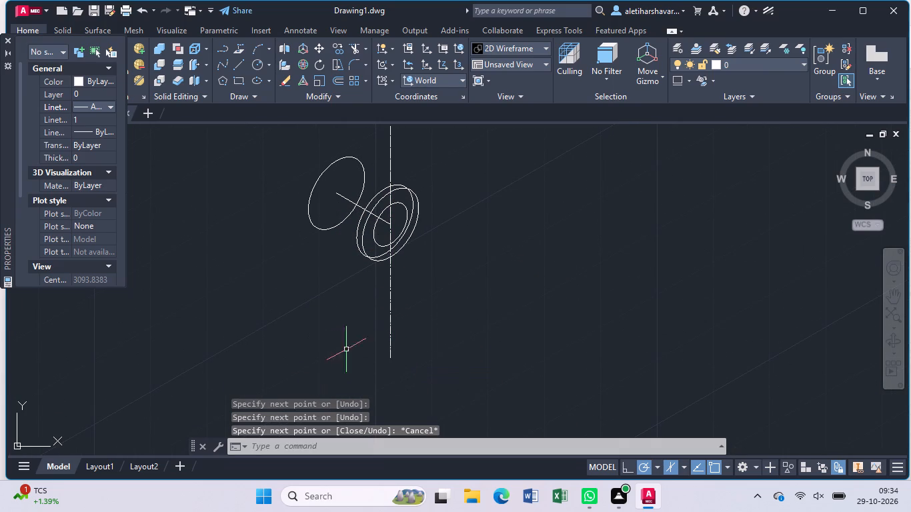
Trim the part of the rear radius-25 isocircle that lies hidden behind the original front isocircle.
scroll(345, 236, up, 1)
middle_drag(345, 235, 349, 267)
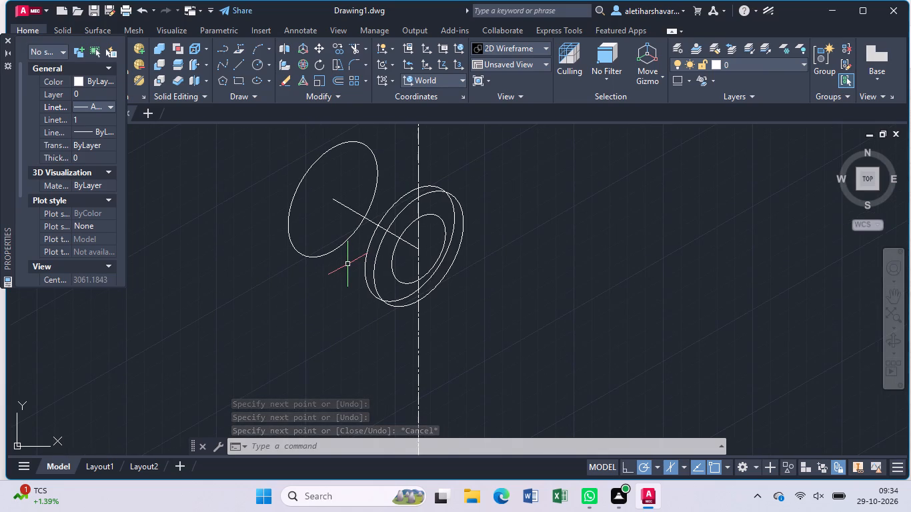
text(tr)
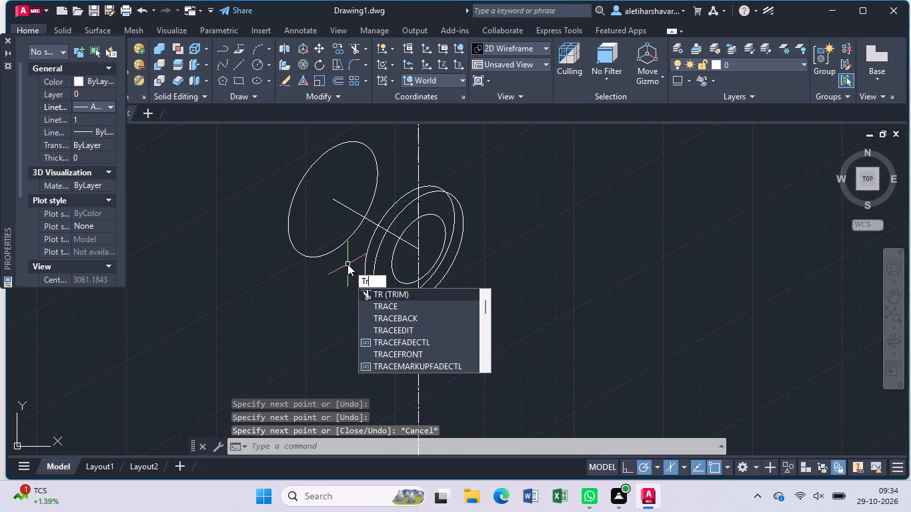
key(Return)
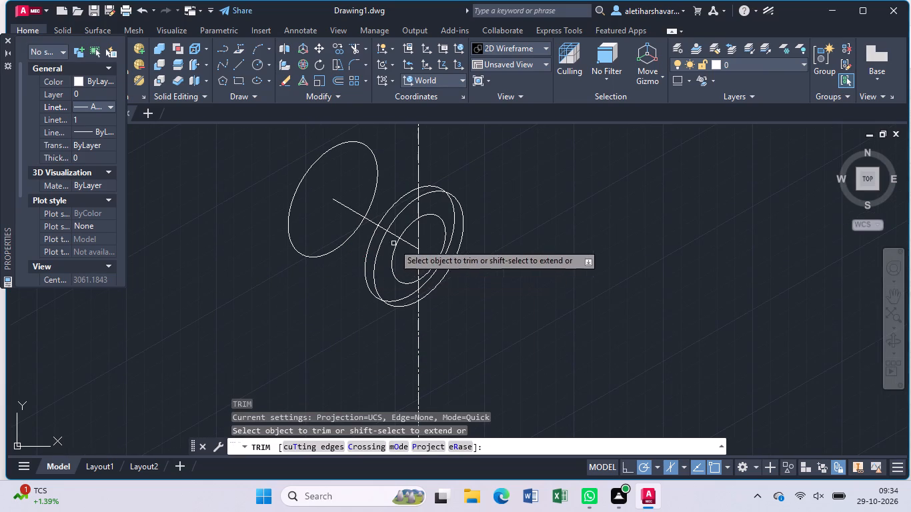
click(452, 212)
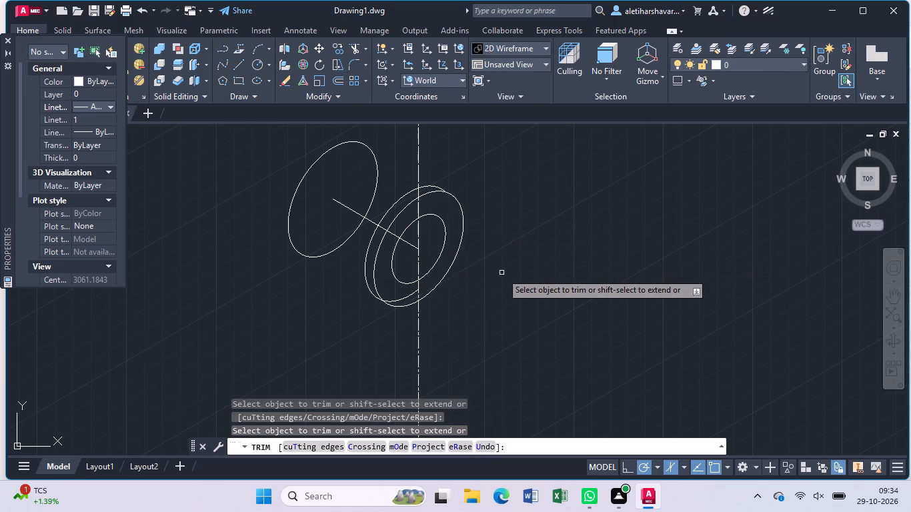
click(406, 295)
key(Escape)
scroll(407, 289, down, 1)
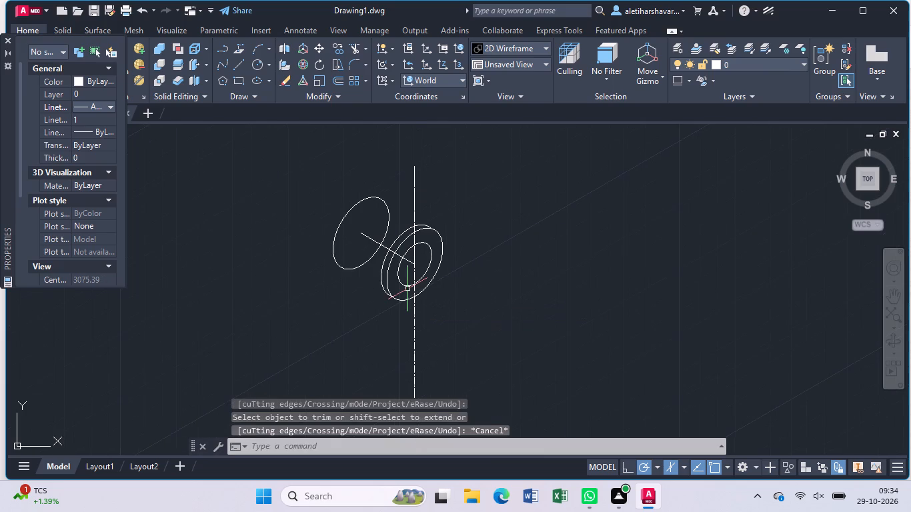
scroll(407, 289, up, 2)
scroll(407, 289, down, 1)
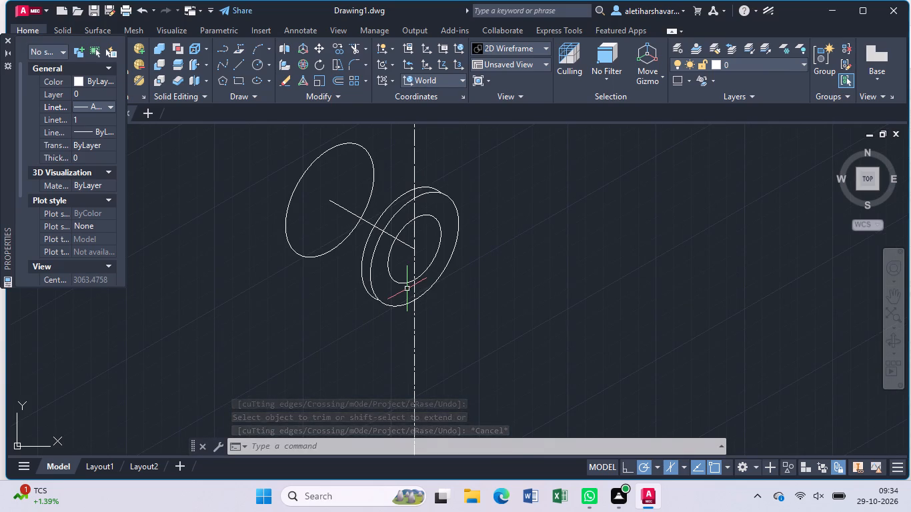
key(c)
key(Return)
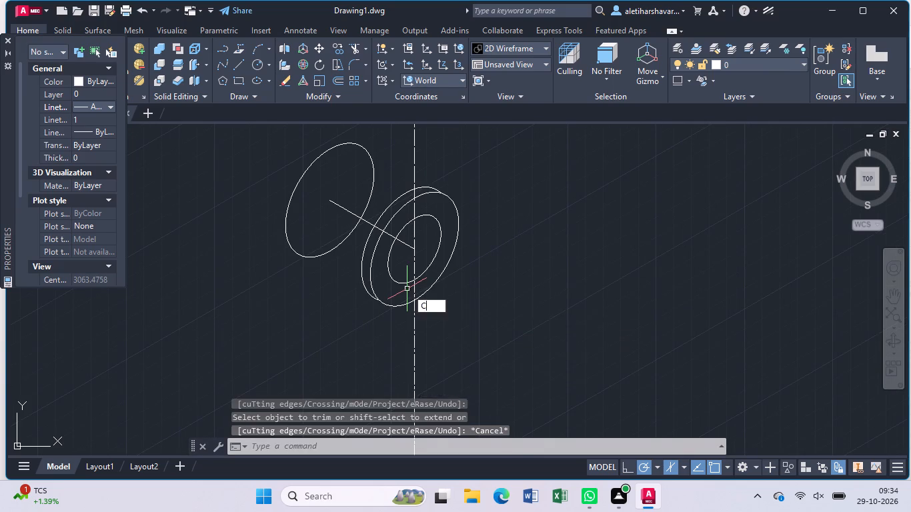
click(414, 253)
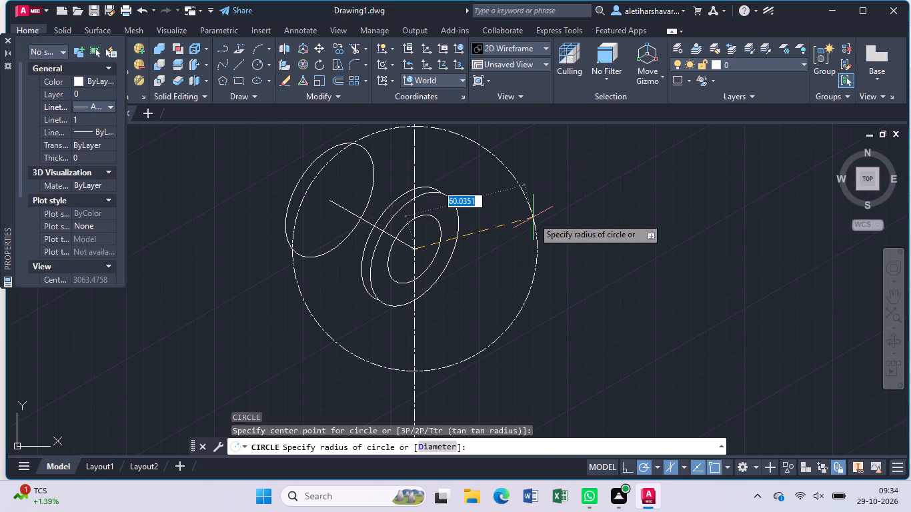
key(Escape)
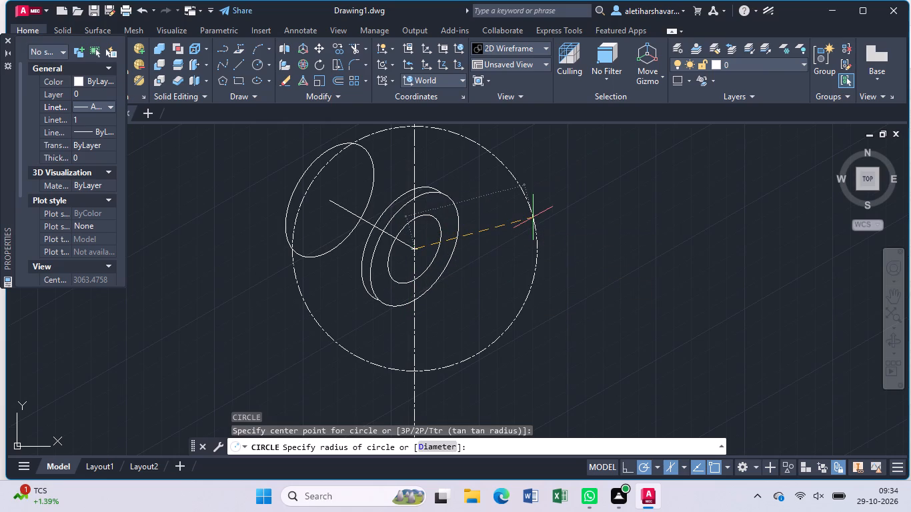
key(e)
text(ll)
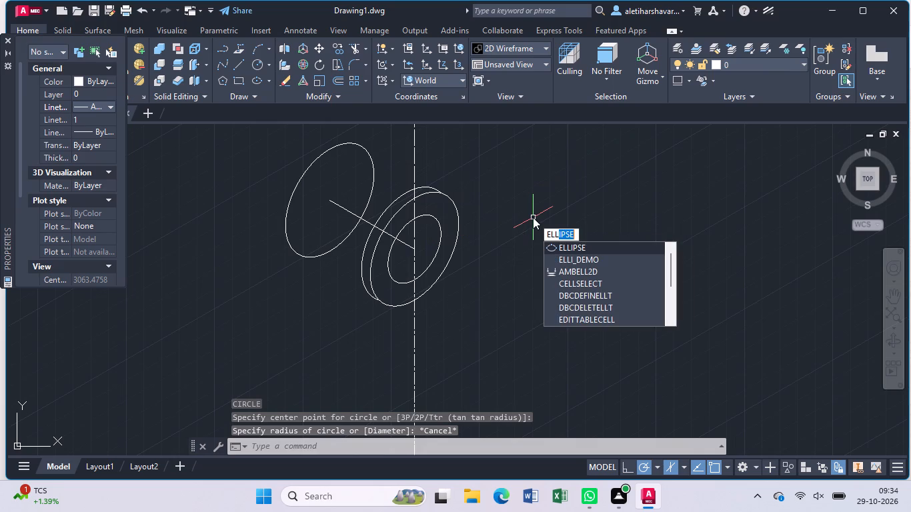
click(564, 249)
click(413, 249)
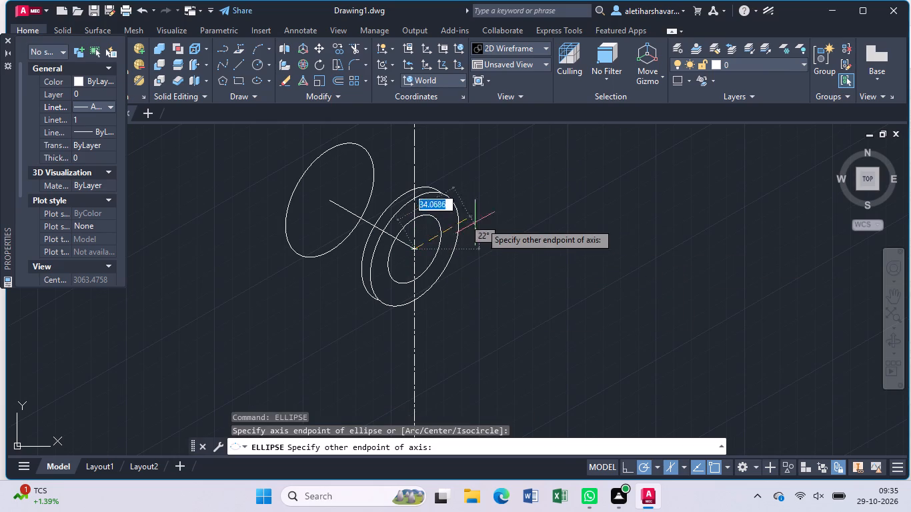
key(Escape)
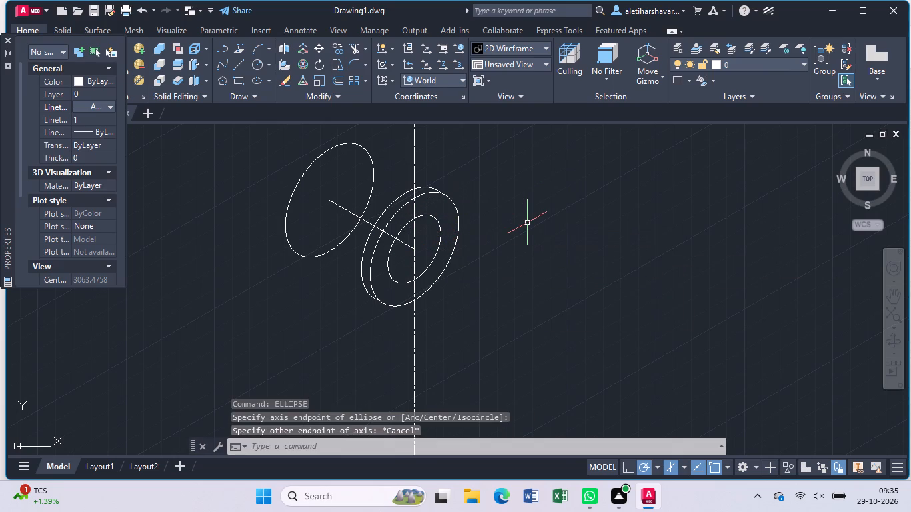
Draw a dash-dot isocircle of radius 60 centred on the original isocircles' centre.
text(ell)
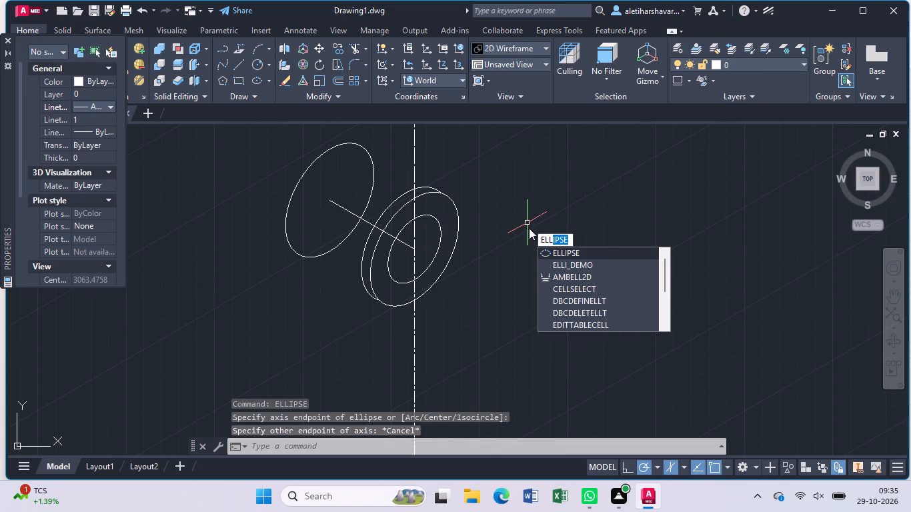
click(568, 250)
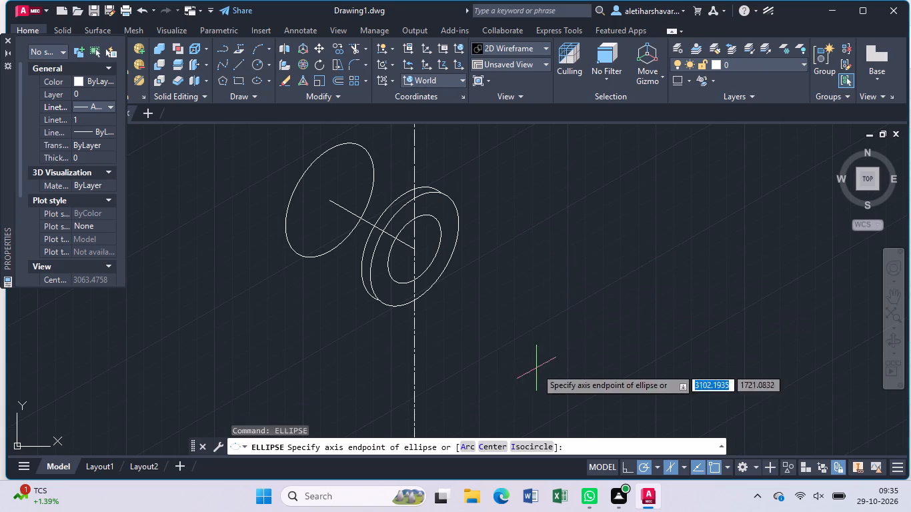
click(532, 450)
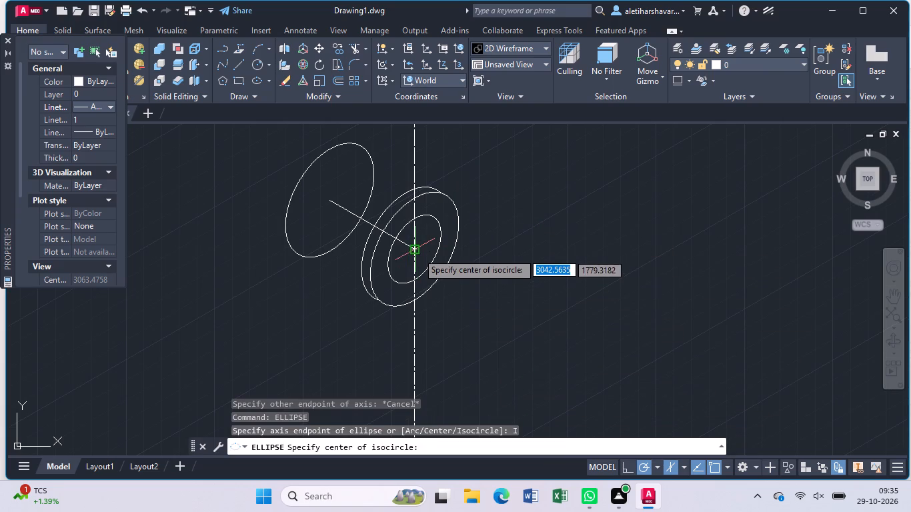
click(417, 251)
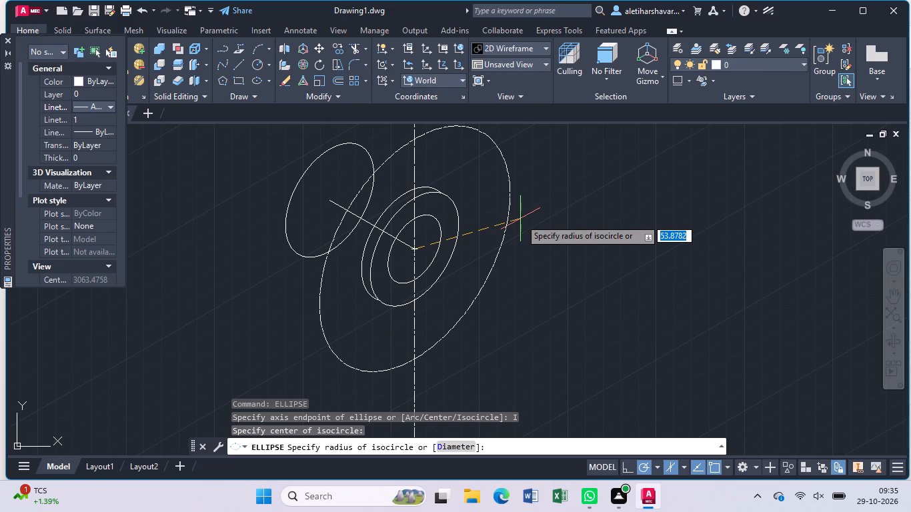
key(6)
key(0)
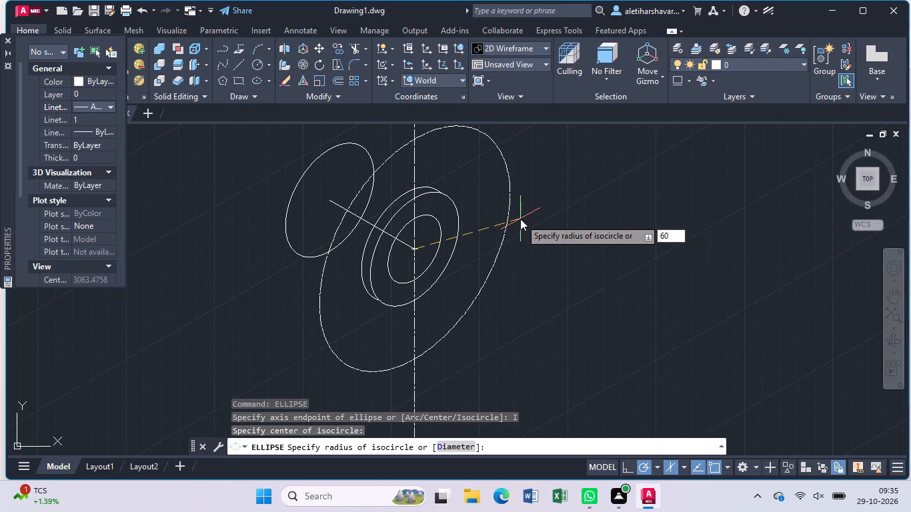
key(Return)
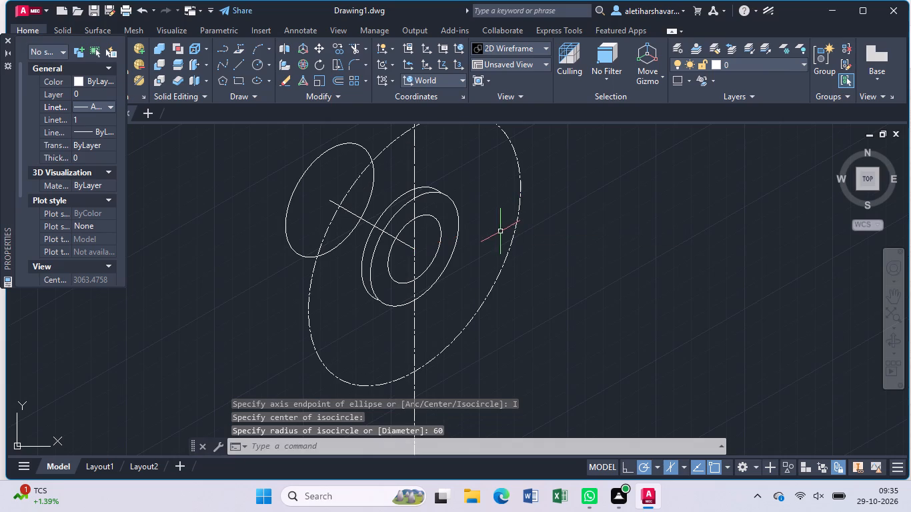
Draw a dash-dot centreline at 210° through the isocircles' centre, starting about 71 from the centre along the 30° direction.
middle_click(471, 240)
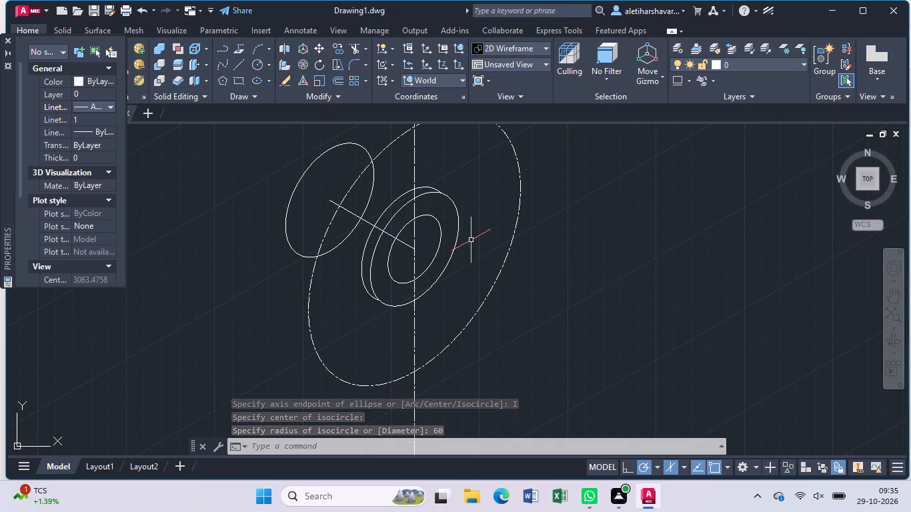
scroll(471, 240, down, 1)
middle_drag(471, 240, 471, 256)
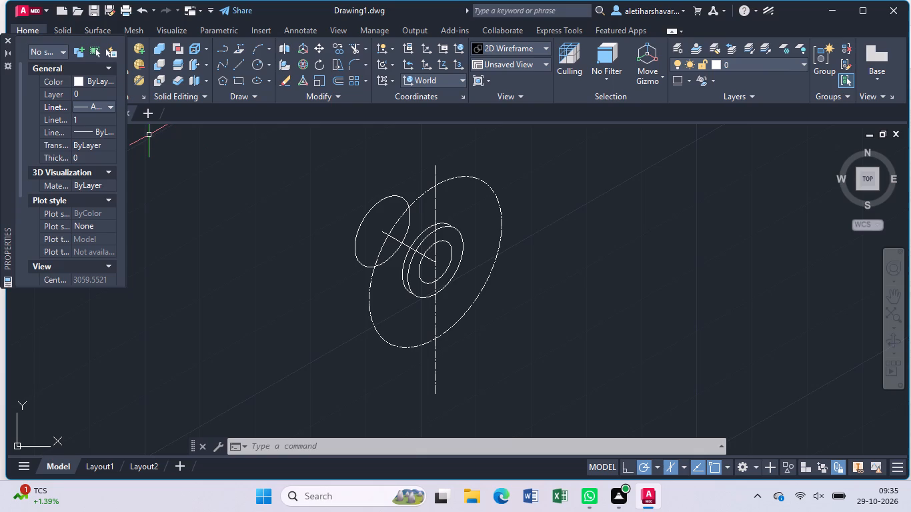
key(l)
key(Return)
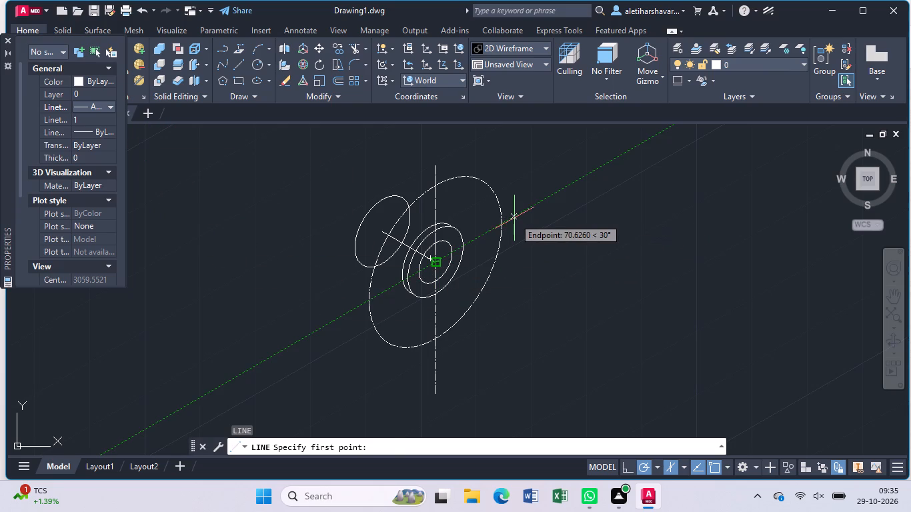
click(514, 218)
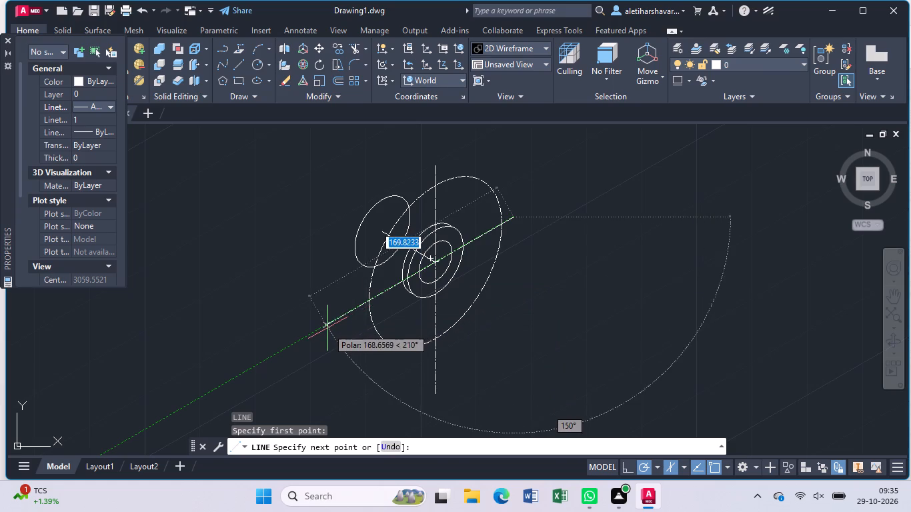
click(333, 327)
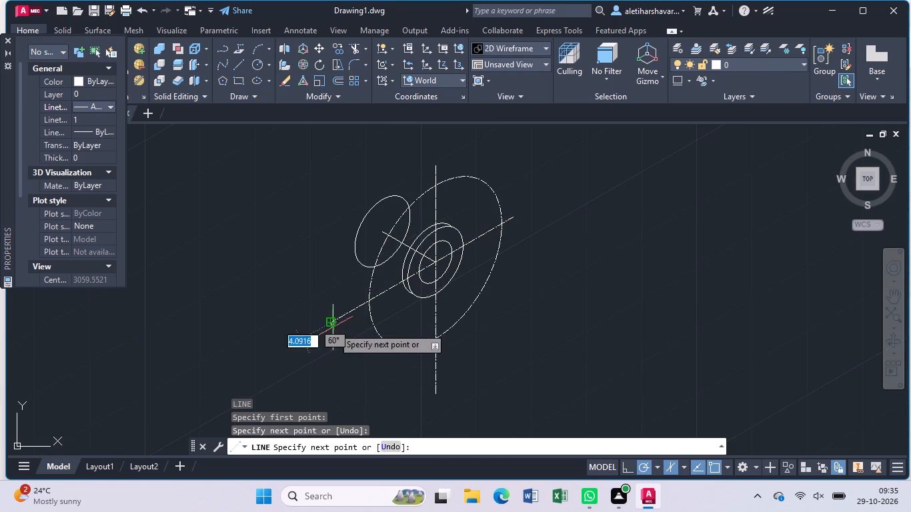
key(Escape)
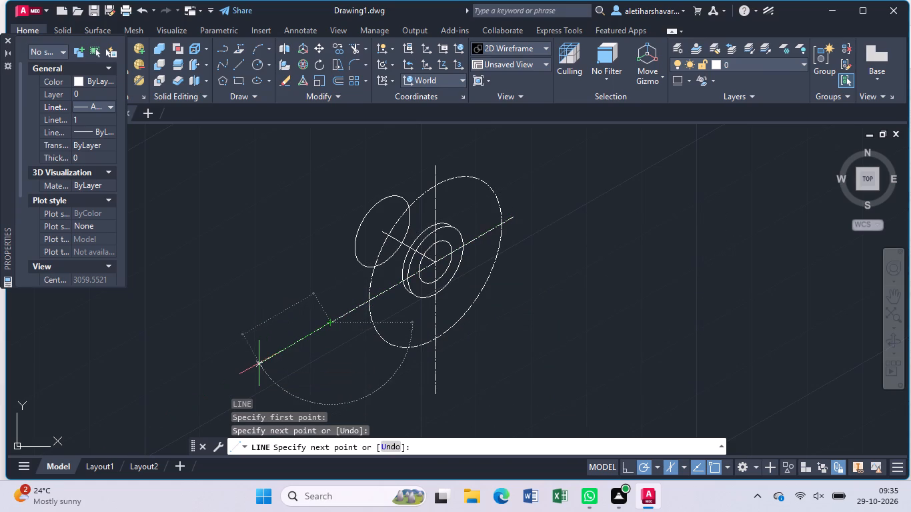
Draw a dash-dot line about 104 long at 60° from the isocircles' centre, then about 216 back at 240° through the centre.
key(l)
key(Return)
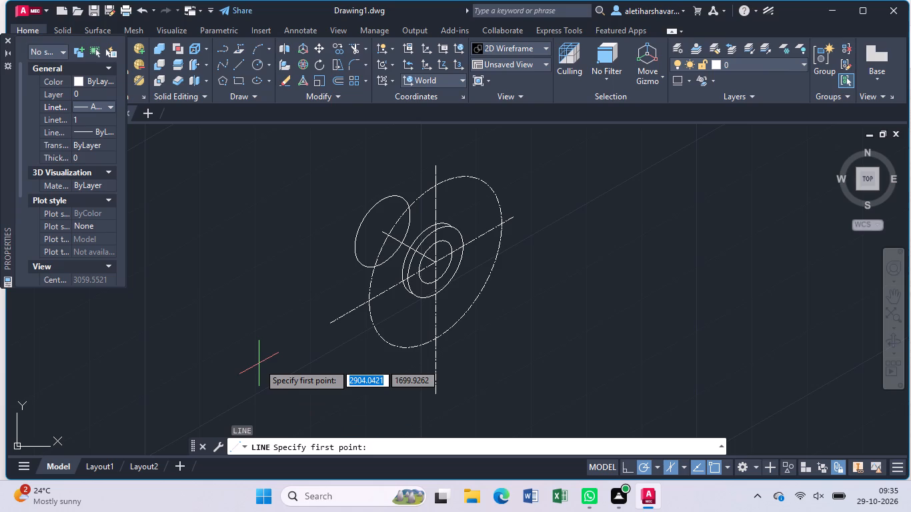
click(437, 265)
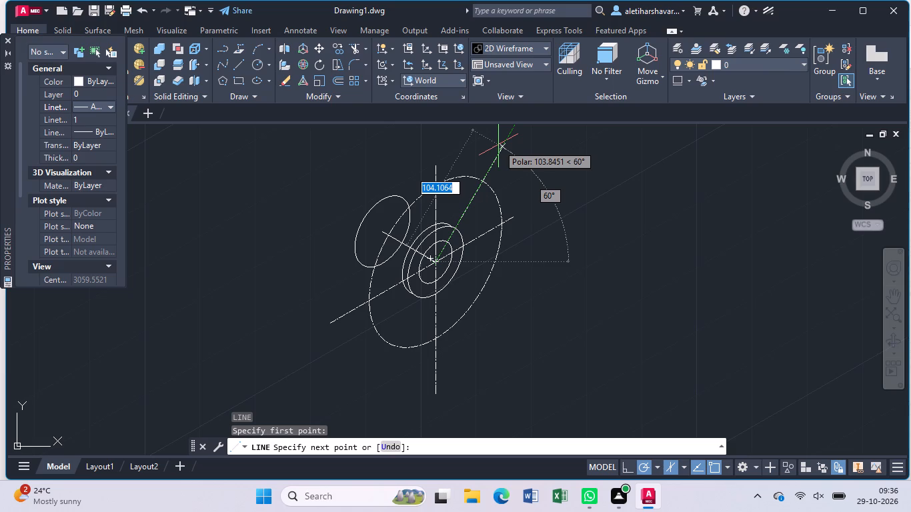
click(498, 145)
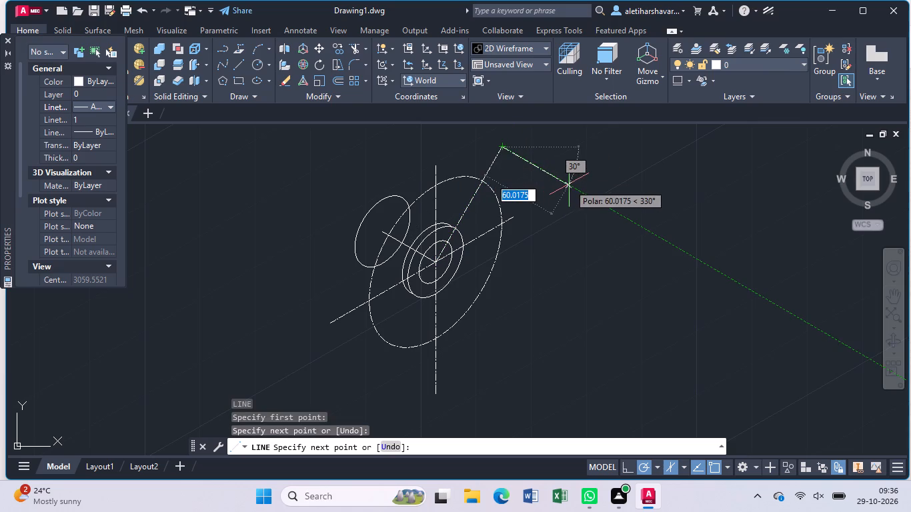
click(367, 387)
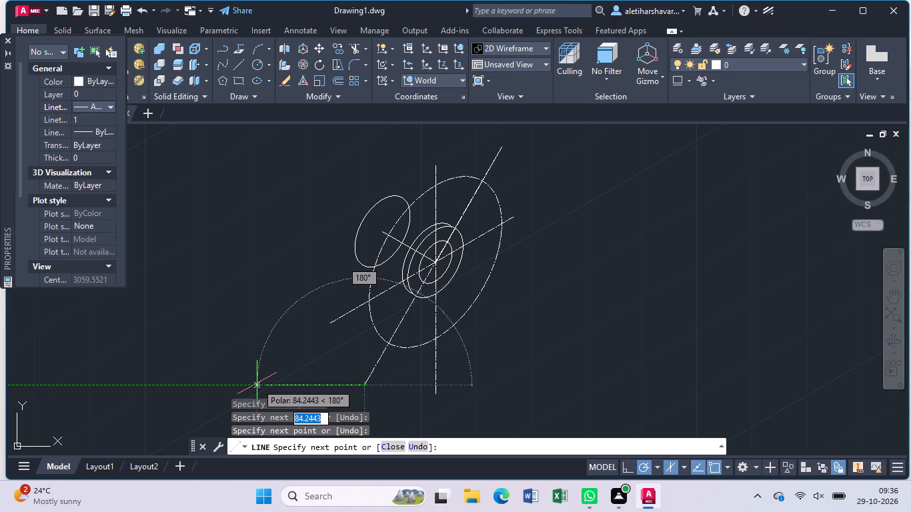
key(Escape)
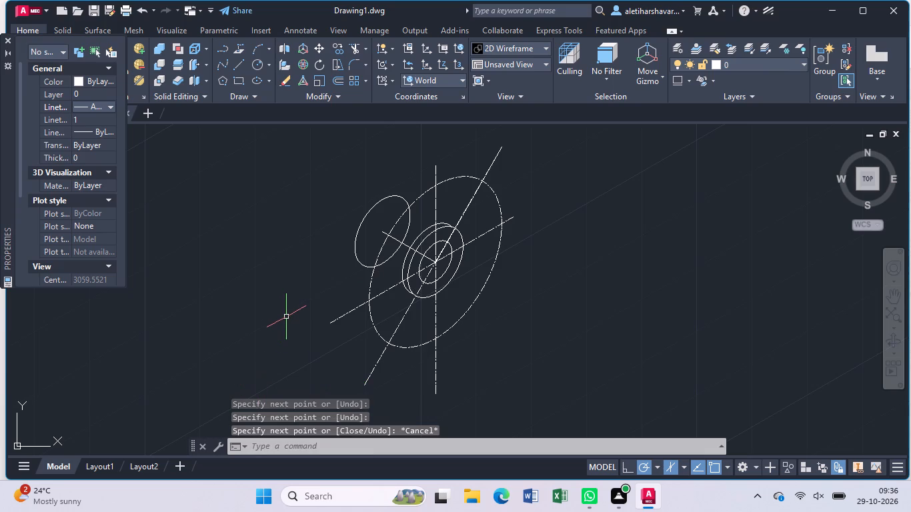
Set the current linetype for new objects back to ByLayer and close the Properties palette.
click(111, 101)
scroll(113, 150, up, 4)
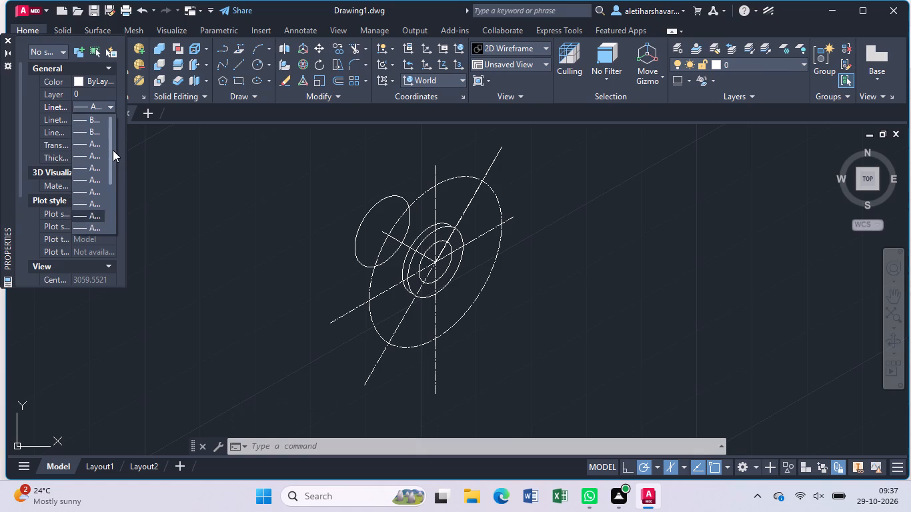
scroll(113, 150, up, 4)
click(94, 119)
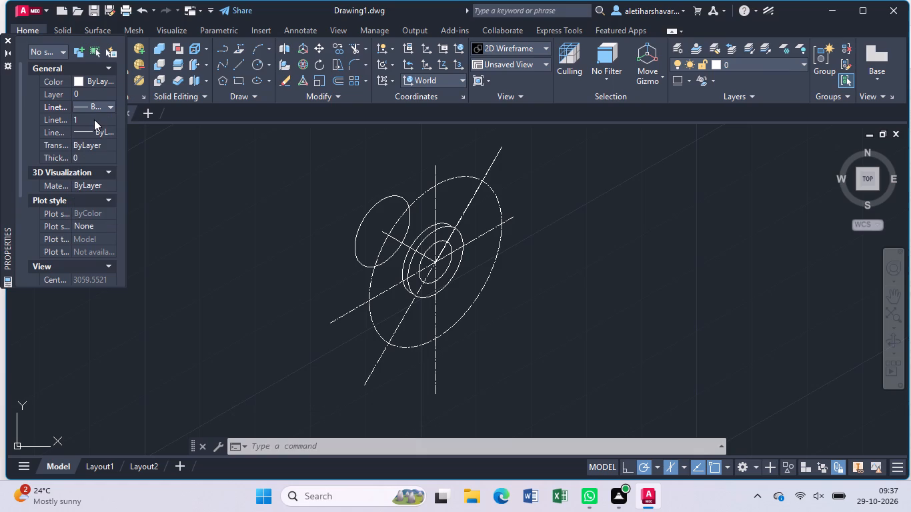
click(6, 37)
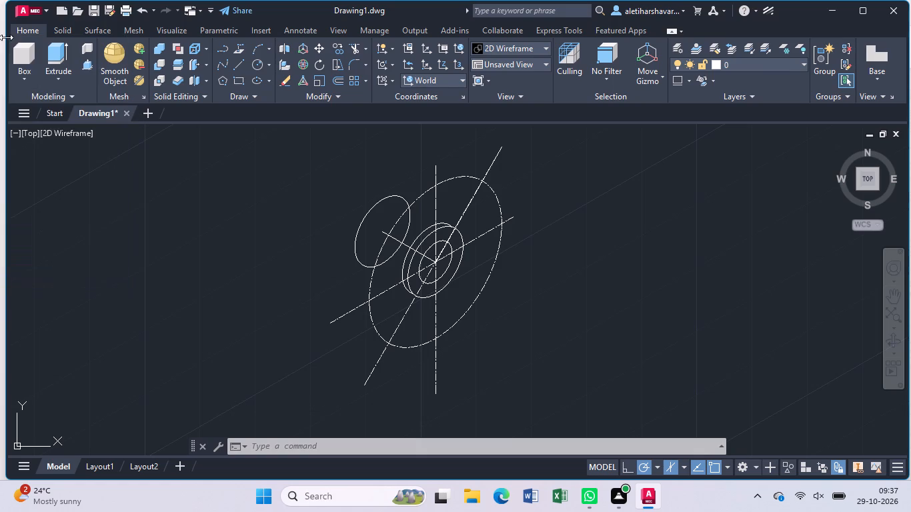
Draw an isocircle of radius 7 centred where the vertical centreline crosses the top of the radius-60 isocircle.
key(e)
text(ll)
click(183, 234)
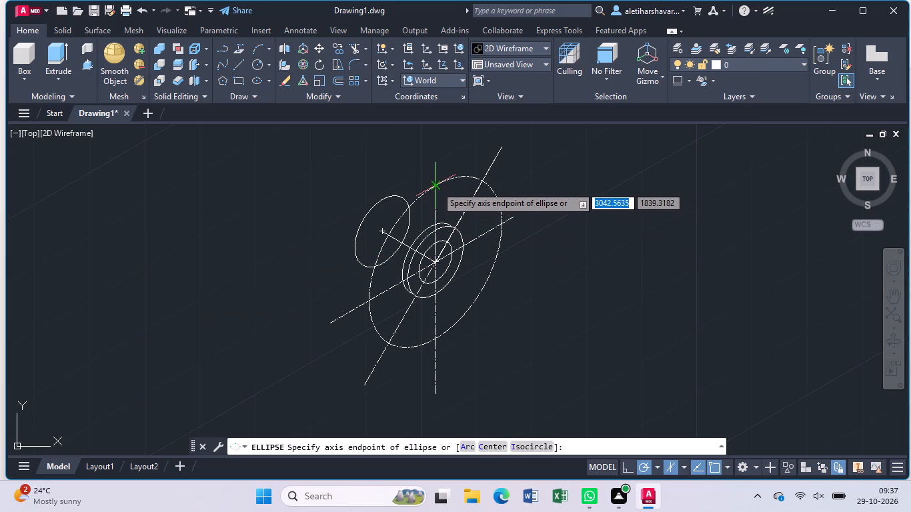
click(535, 447)
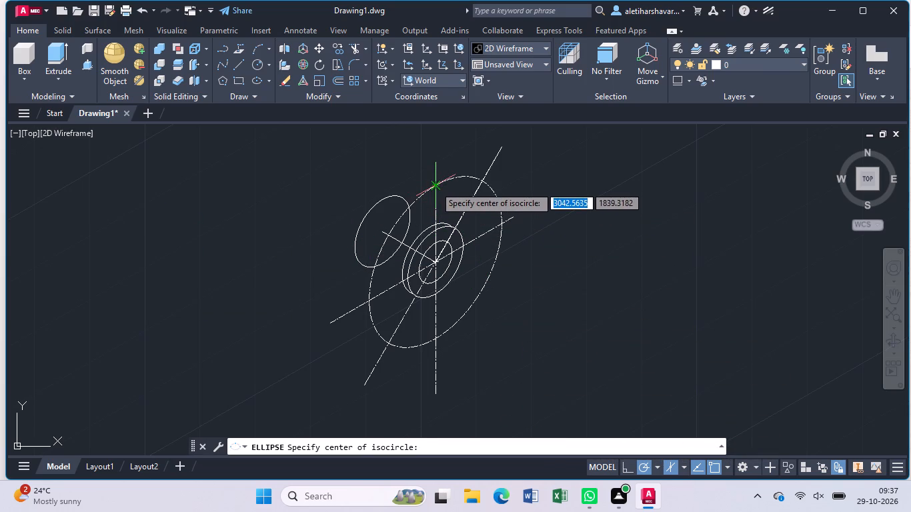
click(435, 186)
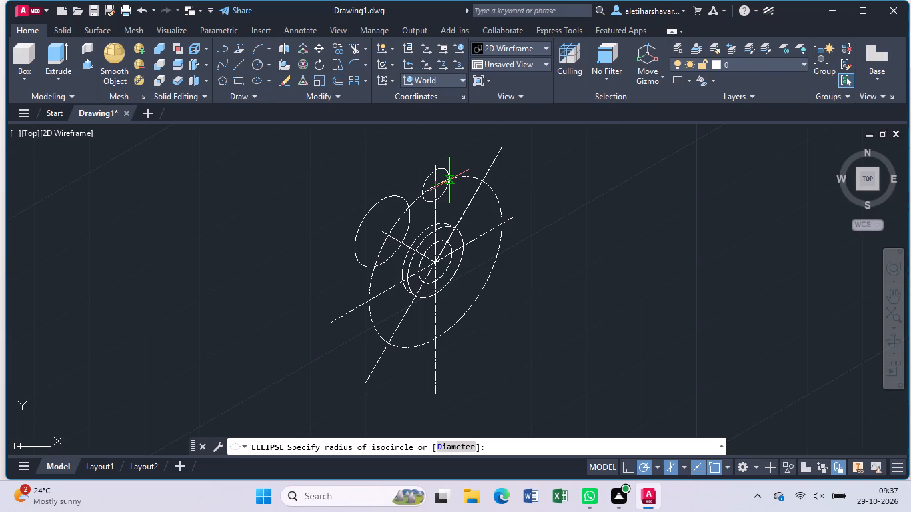
key(7)
key(Return)
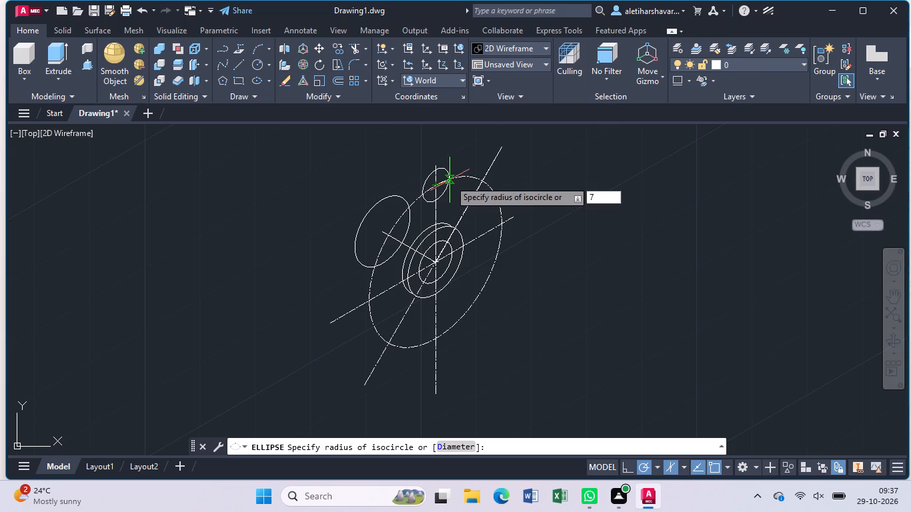
Copy the radius-7 isocircle from its centre to the other five intersections of the centrelines with the radius-60 isocircle.
scroll(435, 180, up, 2)
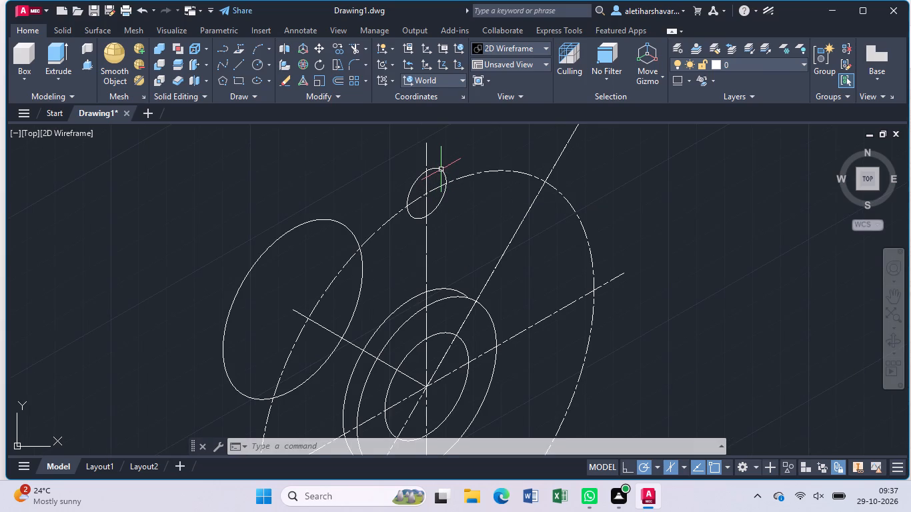
click(441, 169)
key(c)
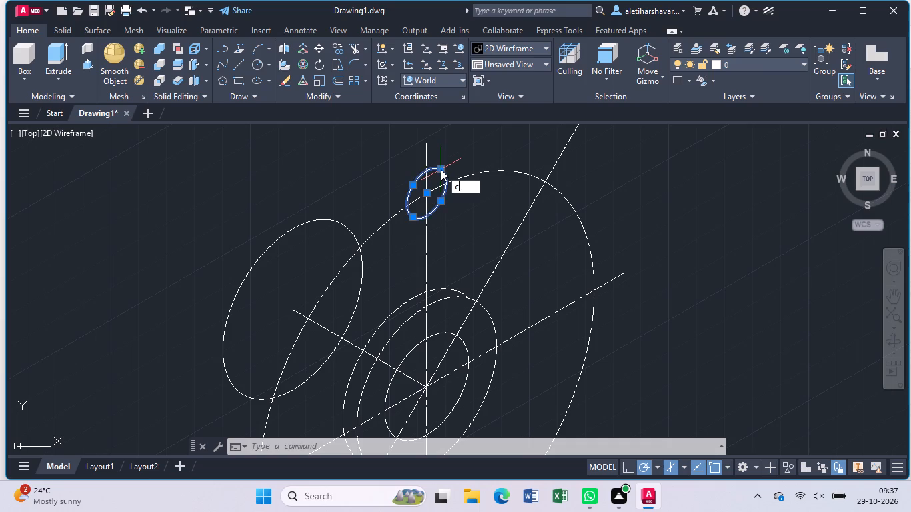
key(o)
key(Return)
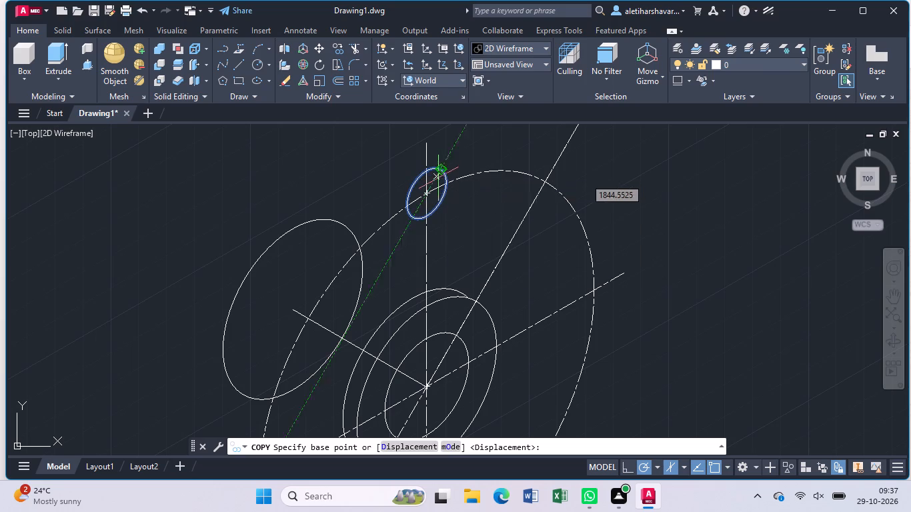
click(431, 192)
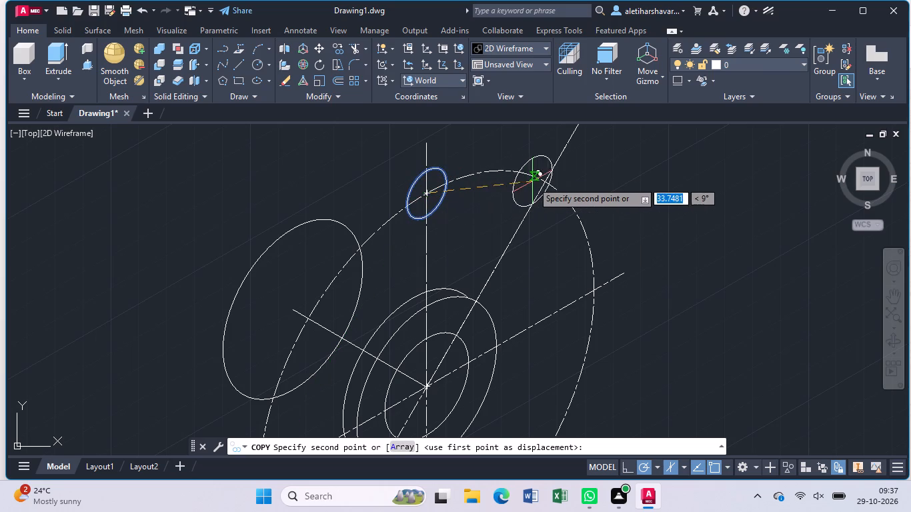
click(546, 181)
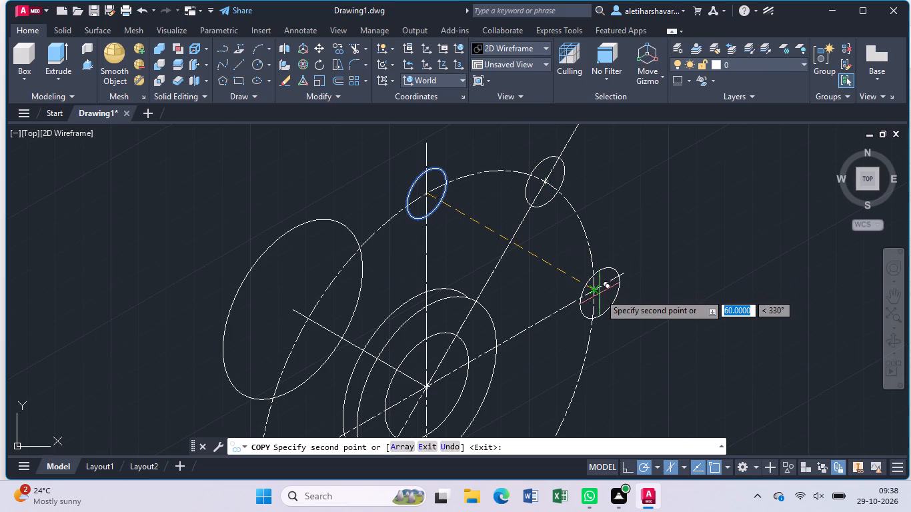
click(600, 293)
middle_drag(512, 353, 558, 198)
middle_drag(347, 397, 364, 349)
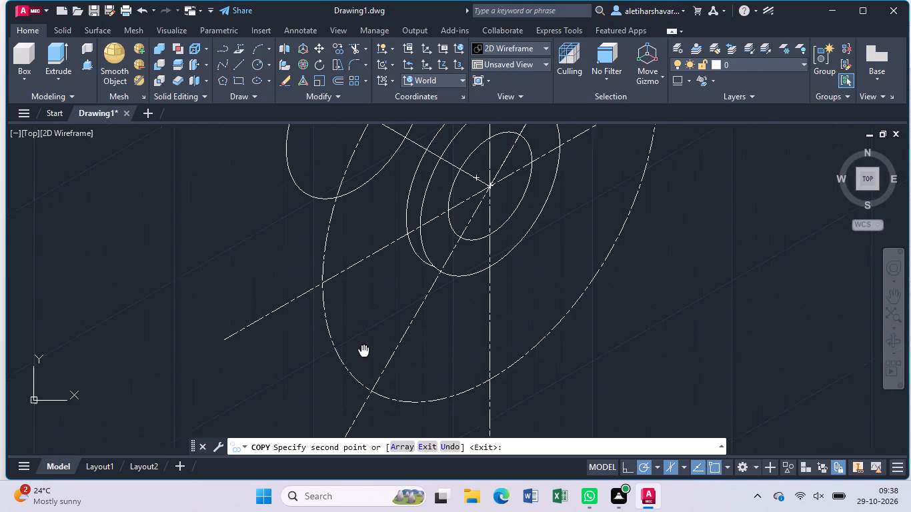
middle_drag(364, 349, 373, 329)
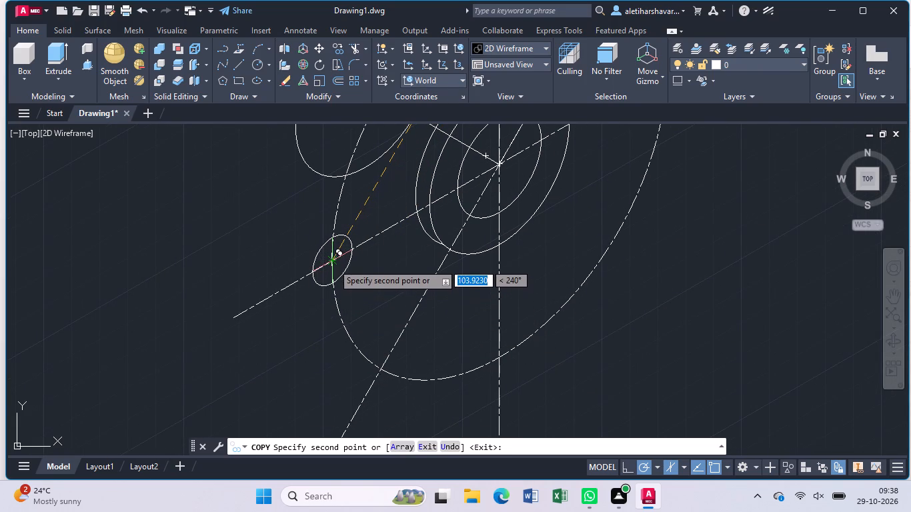
click(333, 263)
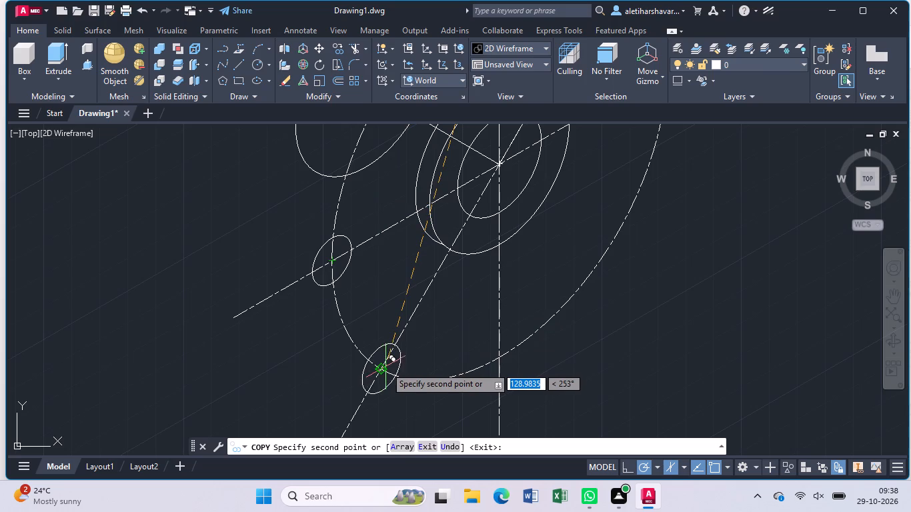
click(383, 369)
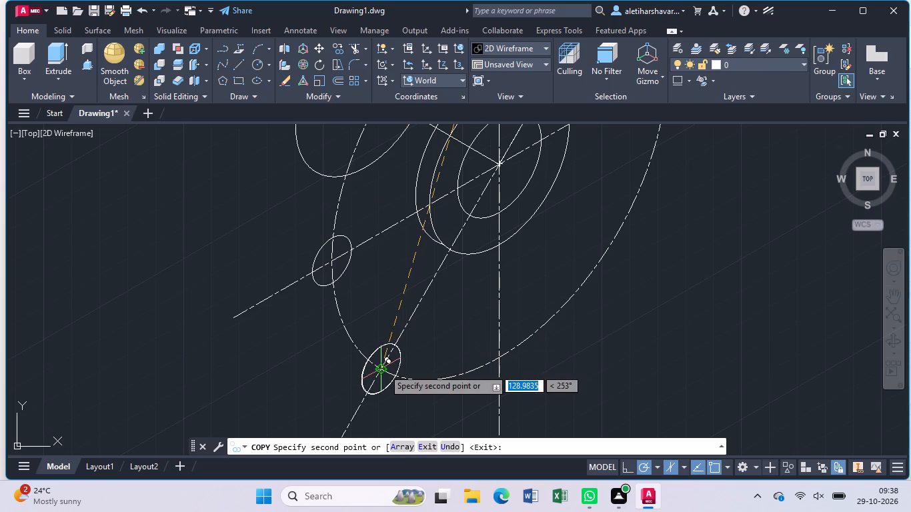
click(499, 357)
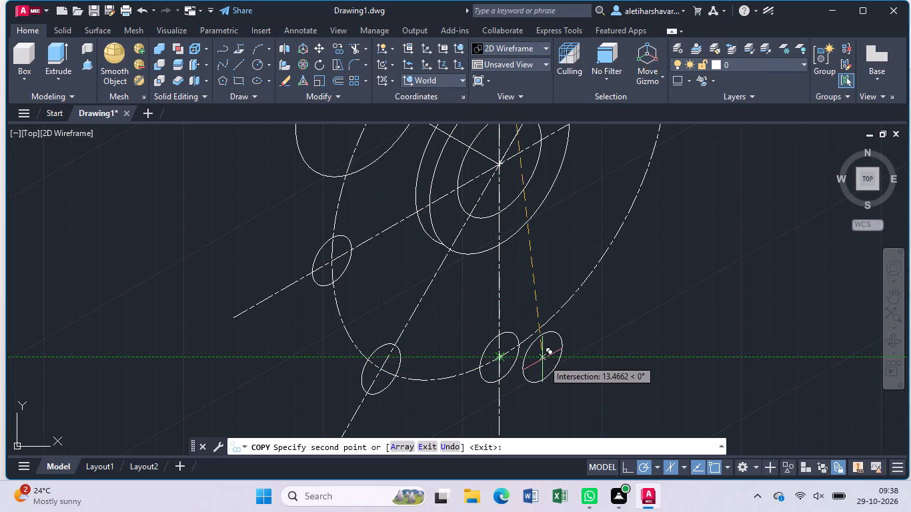
key(Escape)
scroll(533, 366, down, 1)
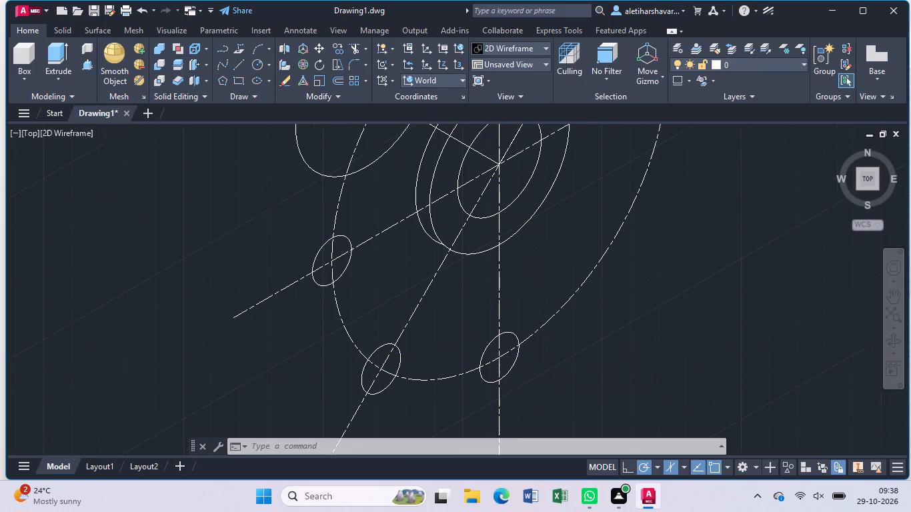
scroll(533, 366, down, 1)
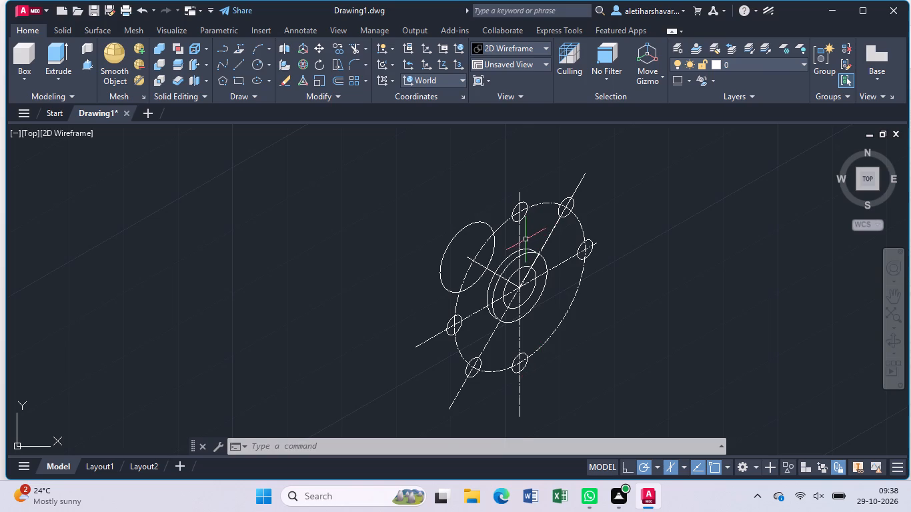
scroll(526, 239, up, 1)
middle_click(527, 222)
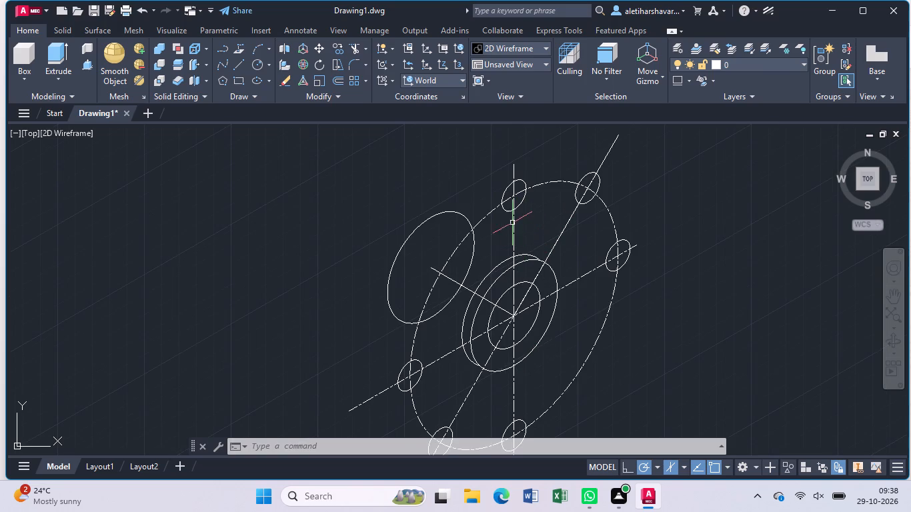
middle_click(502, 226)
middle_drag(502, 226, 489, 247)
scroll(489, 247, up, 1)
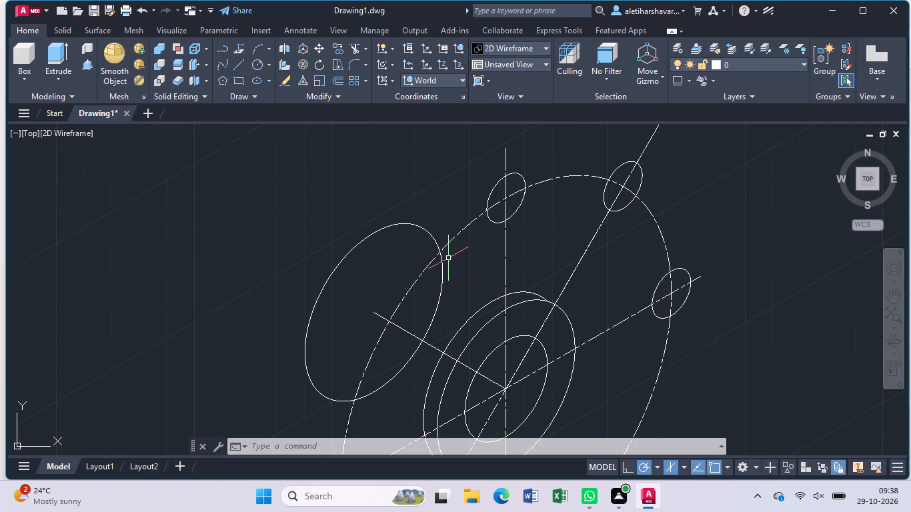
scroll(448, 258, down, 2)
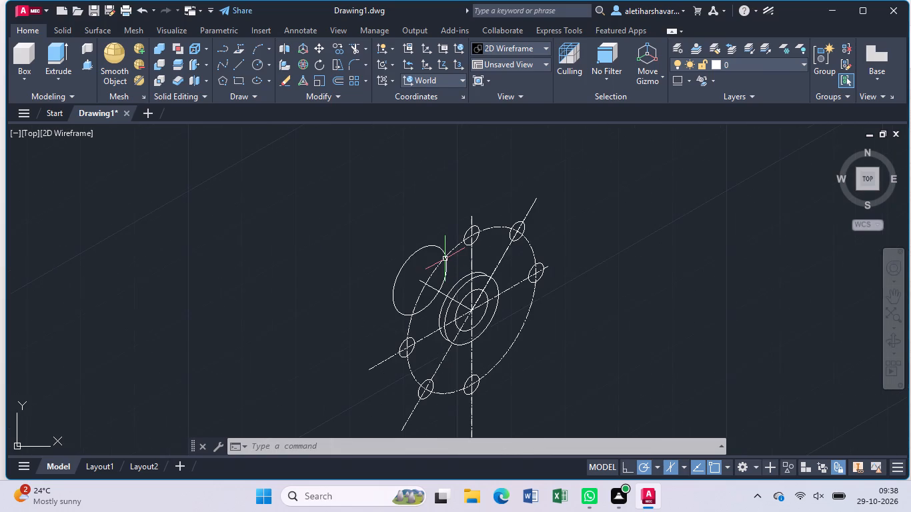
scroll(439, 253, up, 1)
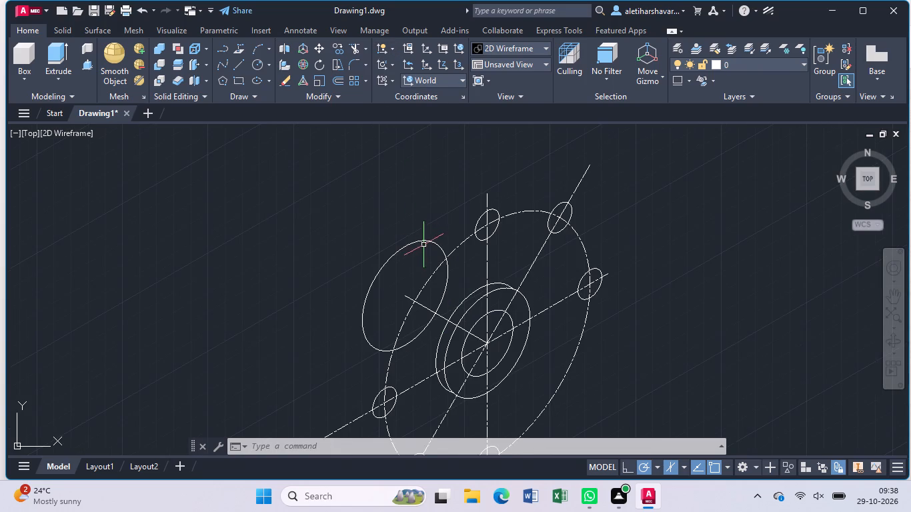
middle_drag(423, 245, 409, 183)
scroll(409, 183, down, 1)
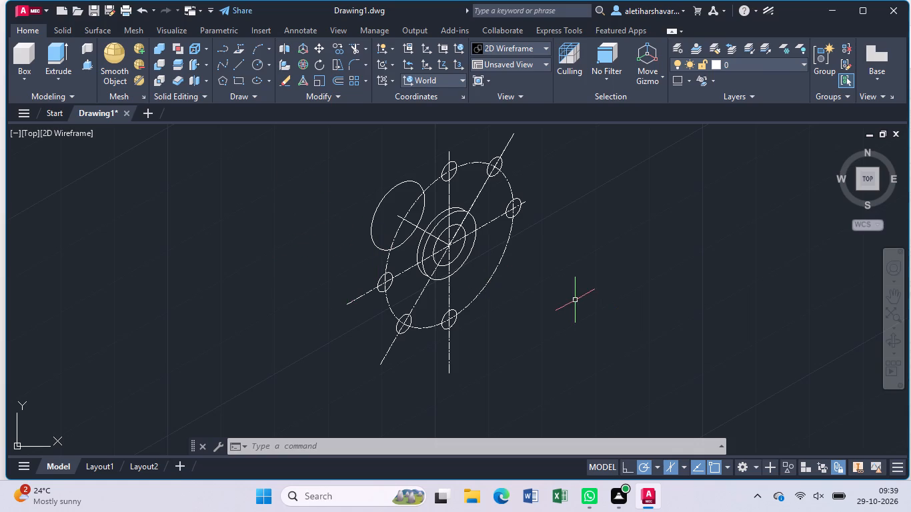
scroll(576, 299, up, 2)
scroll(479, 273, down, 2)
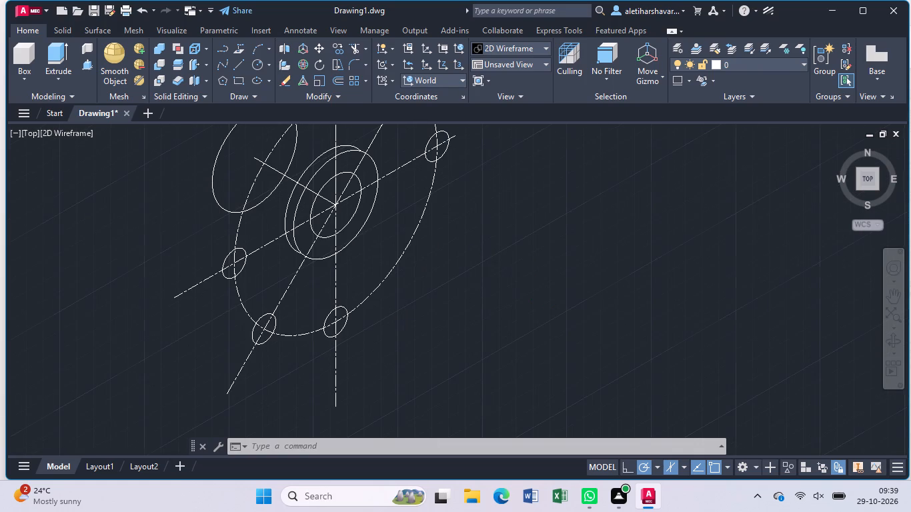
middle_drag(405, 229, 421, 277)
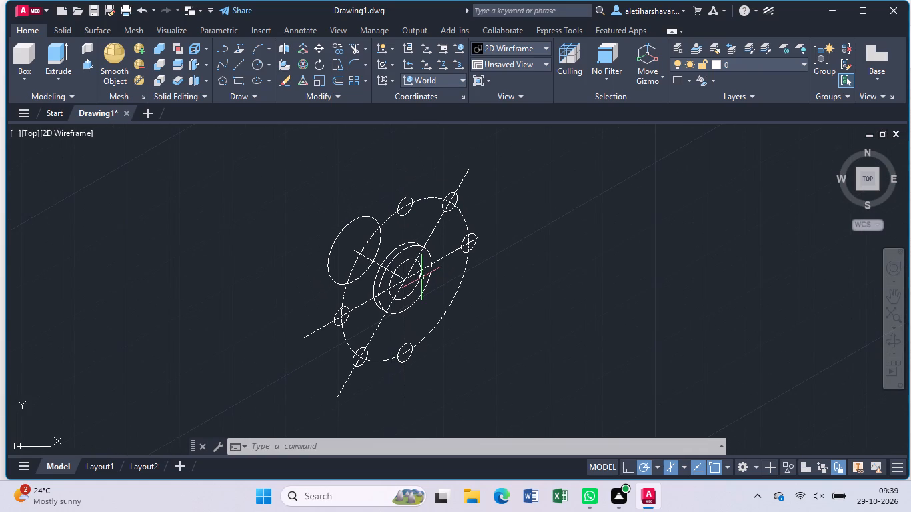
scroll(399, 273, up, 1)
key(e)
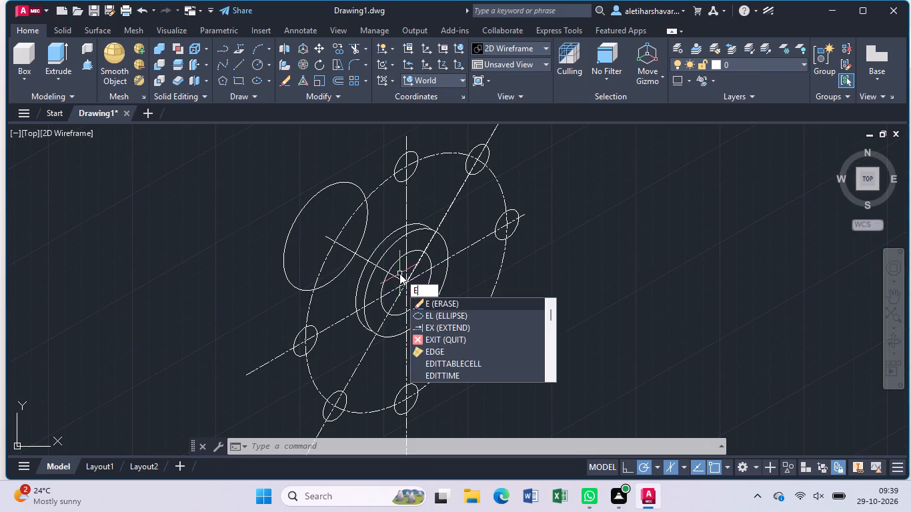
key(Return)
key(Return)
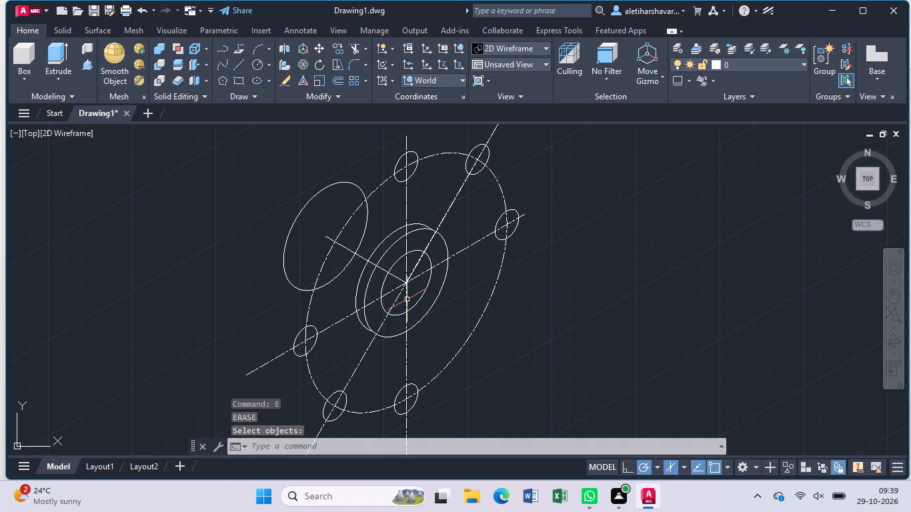
Draw an isocircle of radius 45 centred on the common intersection of the dash-dot centrelines.
text(ell)
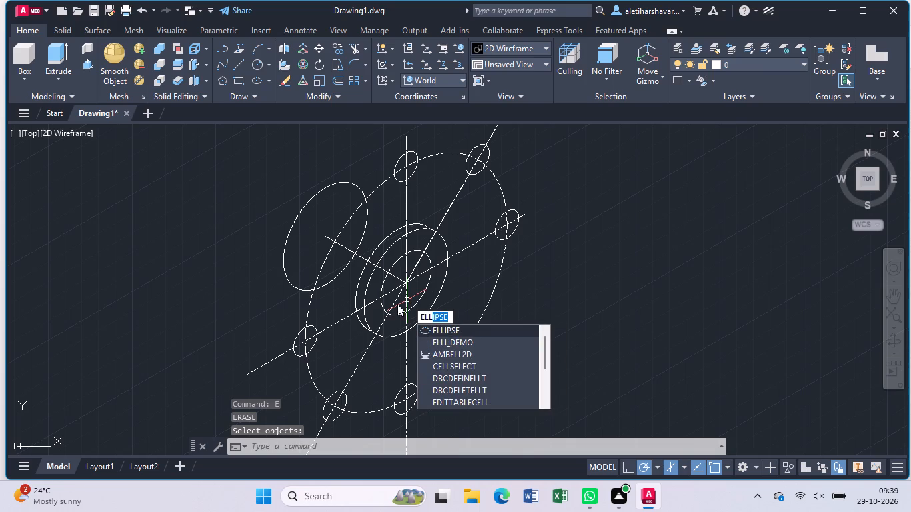
click(453, 330)
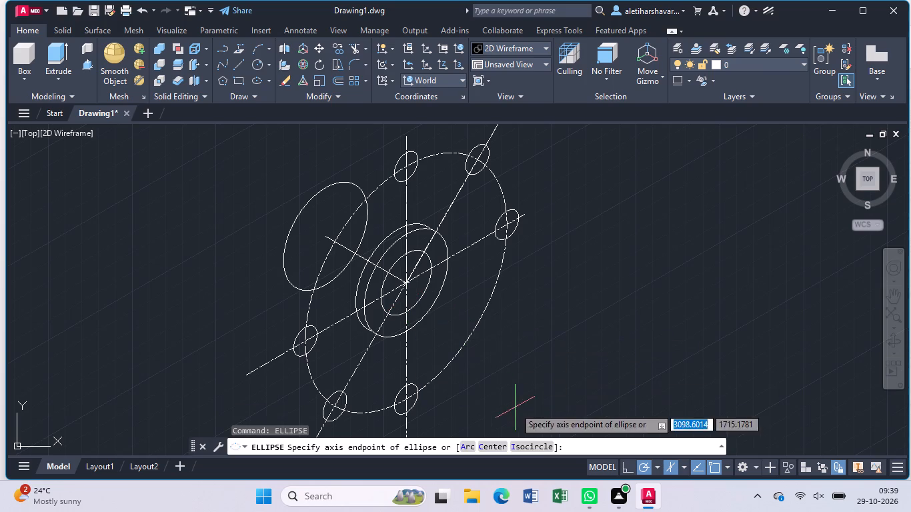
click(525, 443)
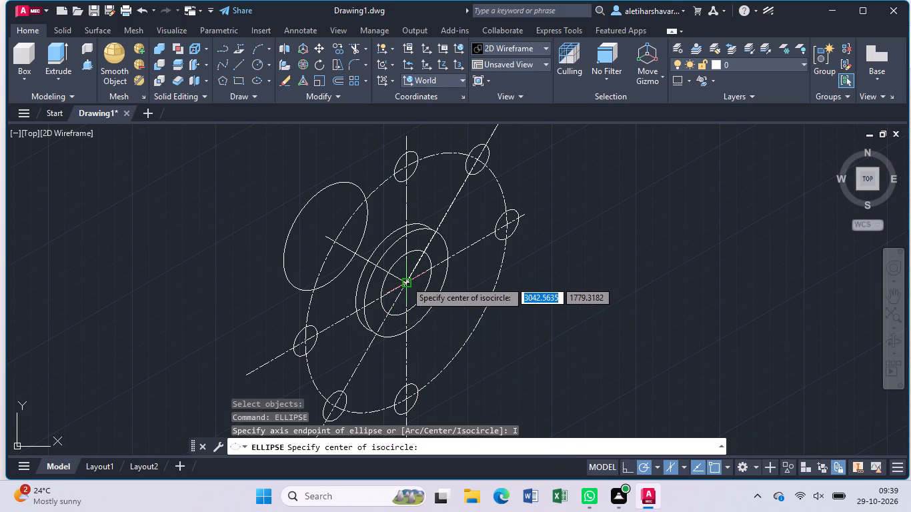
click(405, 281)
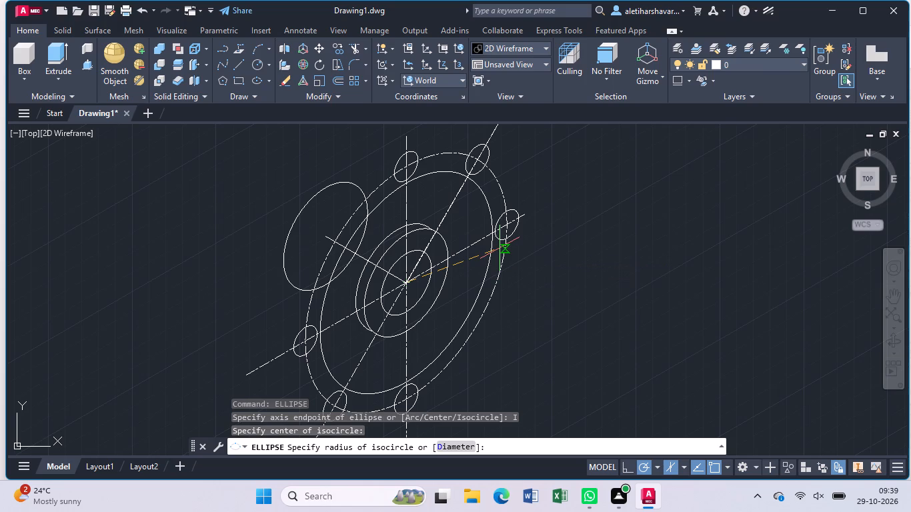
text(45)
key(Return)
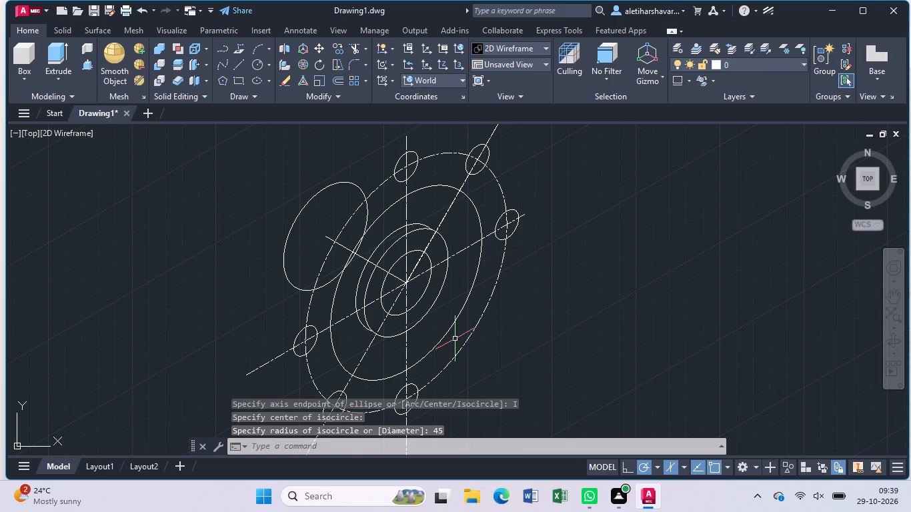
Draw an isocircle of radius 75 on the same centre, outside the ring of radius-7 isocircles.
key(e)
text(ll)
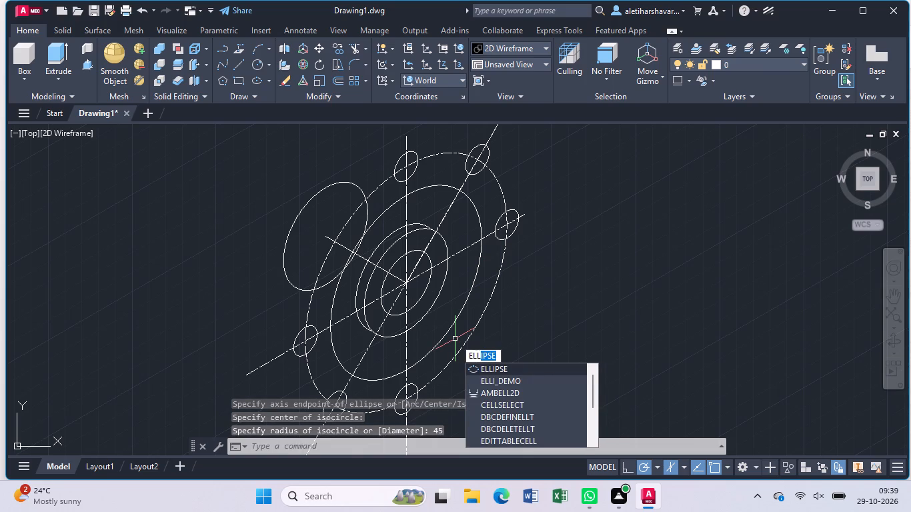
click(489, 367)
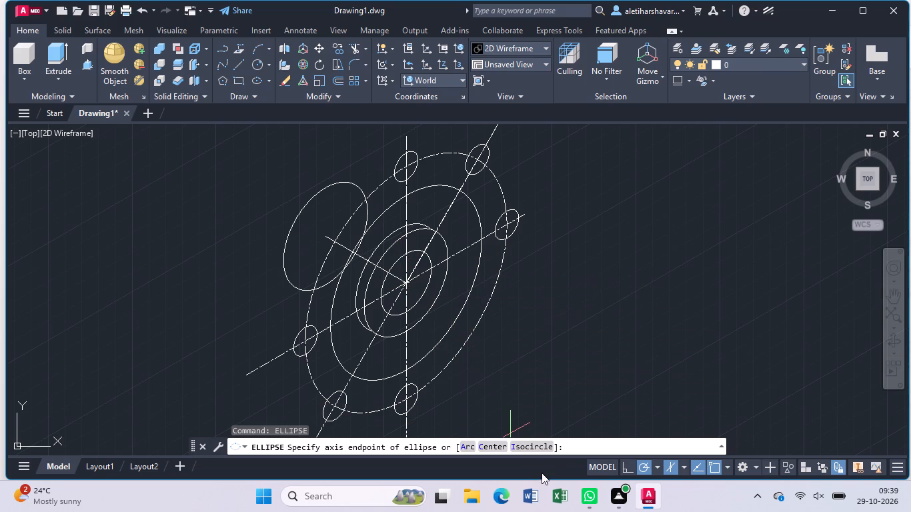
click(538, 447)
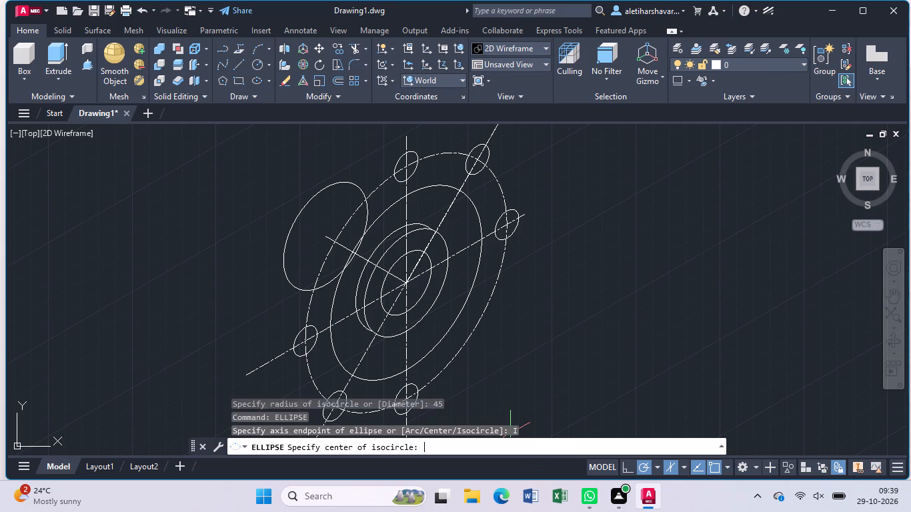
click(407, 281)
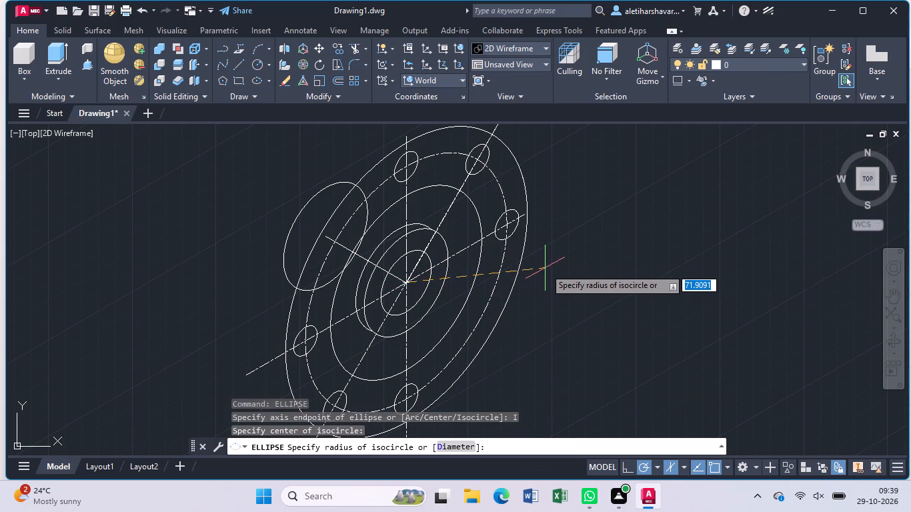
text(75)
key(Return)
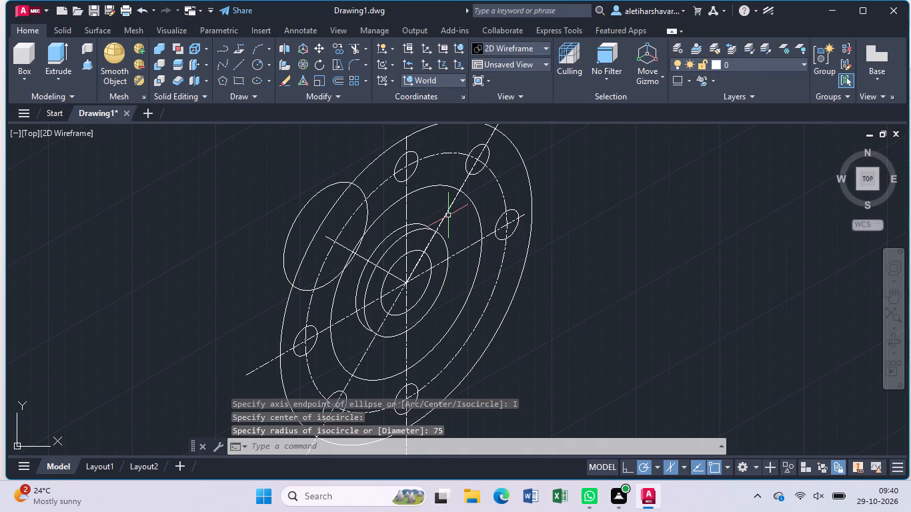
Trim the radius-45 and radius-75 isocircles between the vertical and 30° centrelines on the side of the offset isocircle.
middle_drag(448, 216, 454, 253)
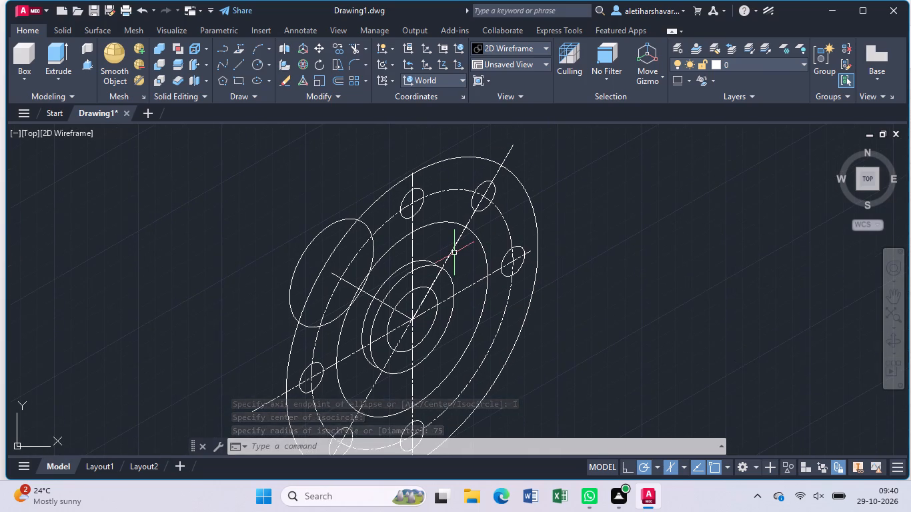
scroll(454, 253, down, 1)
text(tr)
key(Return)
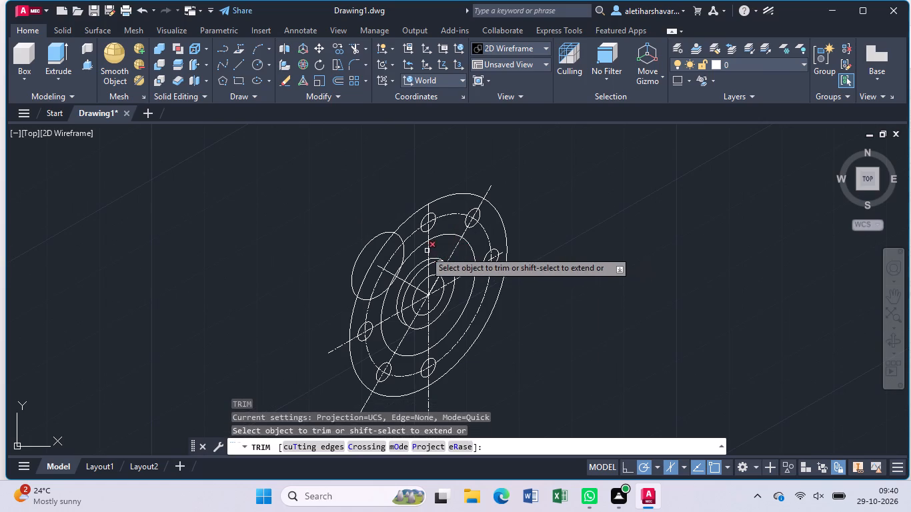
click(376, 253)
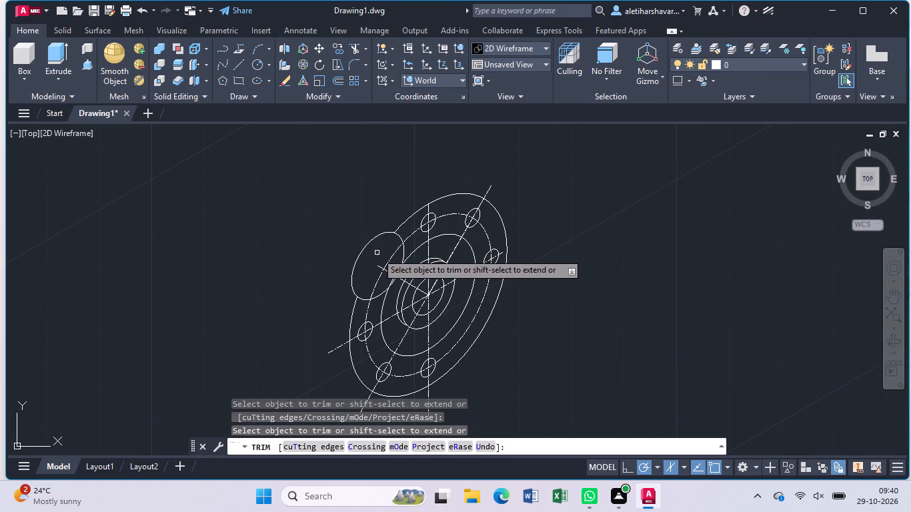
scroll(405, 261, up, 3)
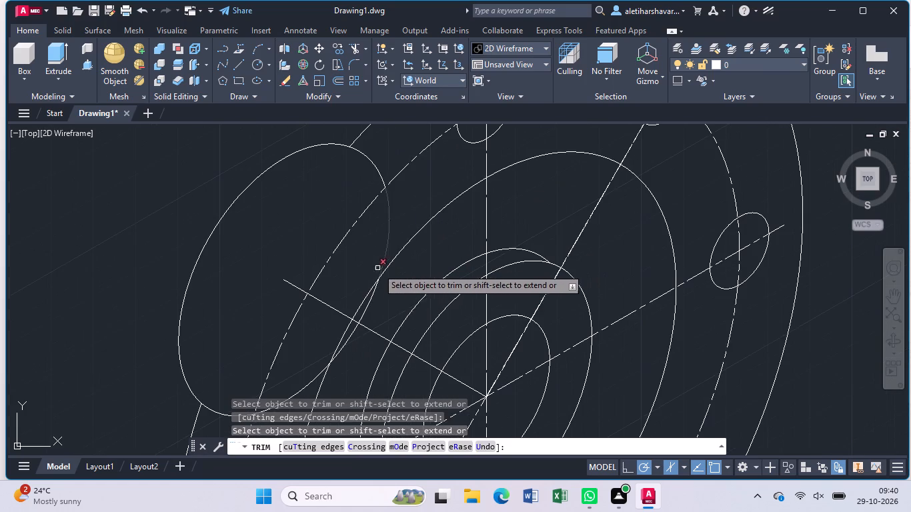
click(368, 293)
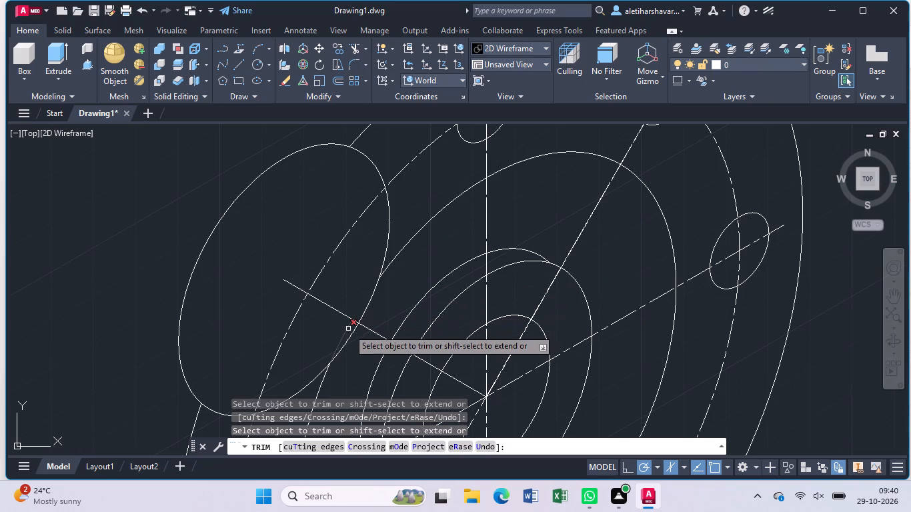
click(348, 329)
click(411, 235)
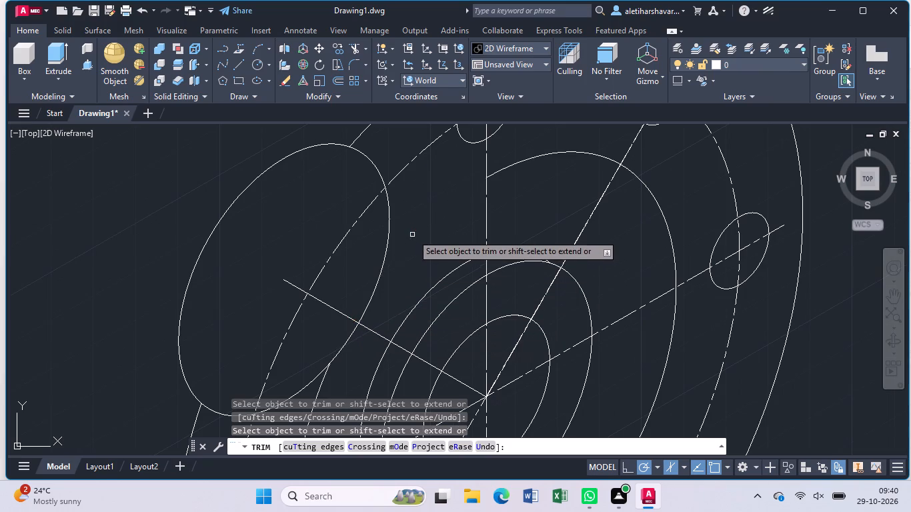
click(359, 137)
scroll(377, 167, down, 3)
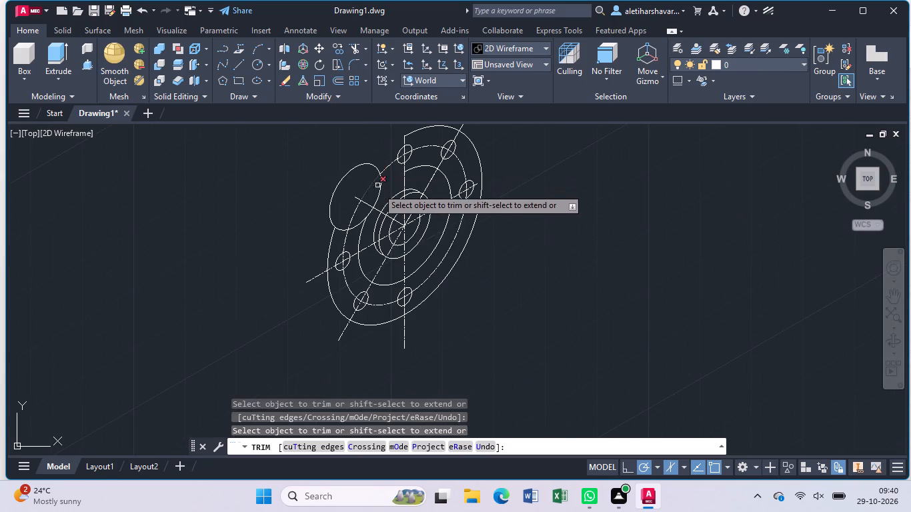
scroll(353, 273, up, 1)
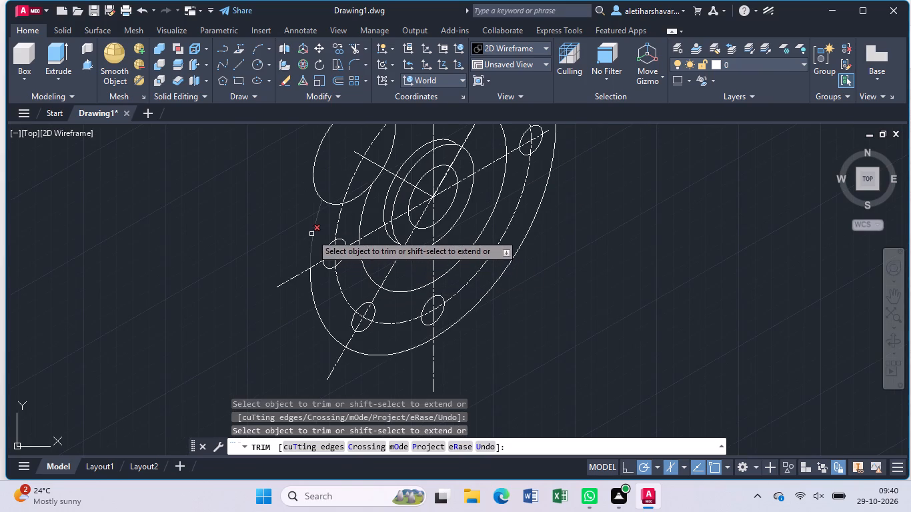
click(312, 233)
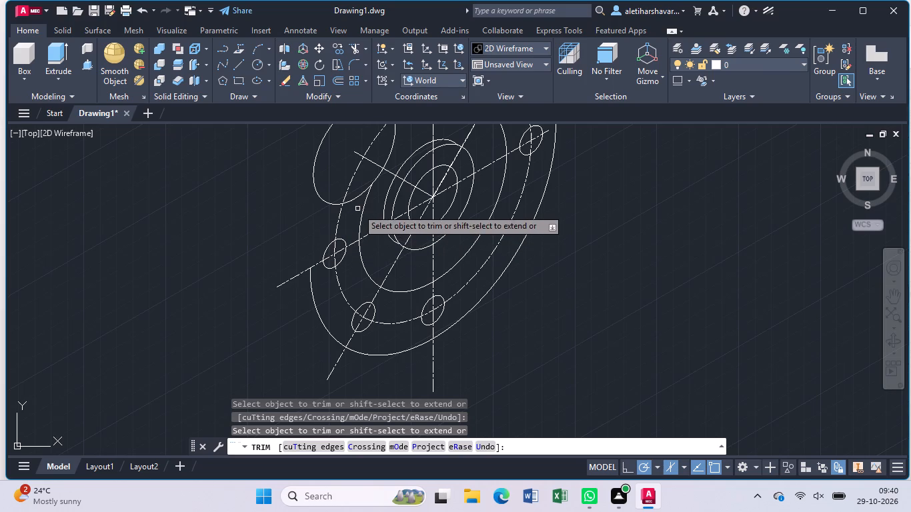
click(362, 207)
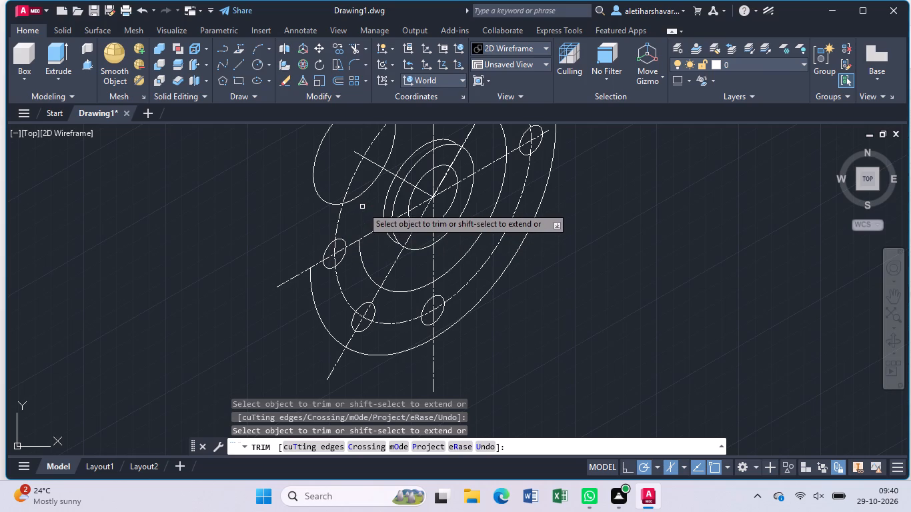
Trim the radius-45 isocircle's lower-right arc between the 30° centreline and the vertical centreline.
middle_drag(367, 205, 307, 289)
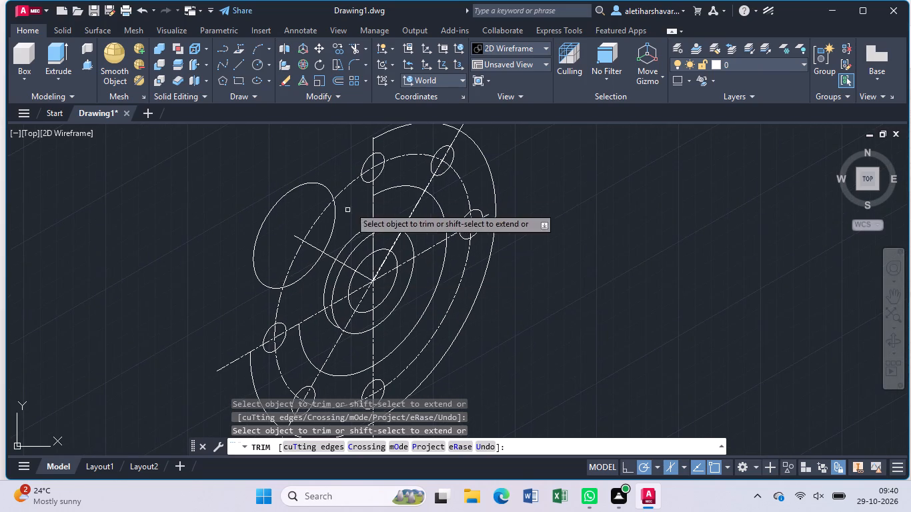
click(432, 300)
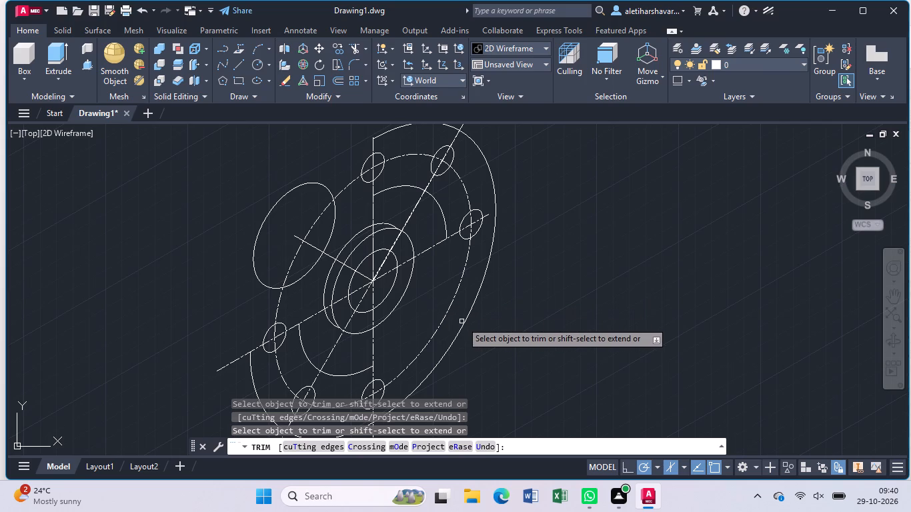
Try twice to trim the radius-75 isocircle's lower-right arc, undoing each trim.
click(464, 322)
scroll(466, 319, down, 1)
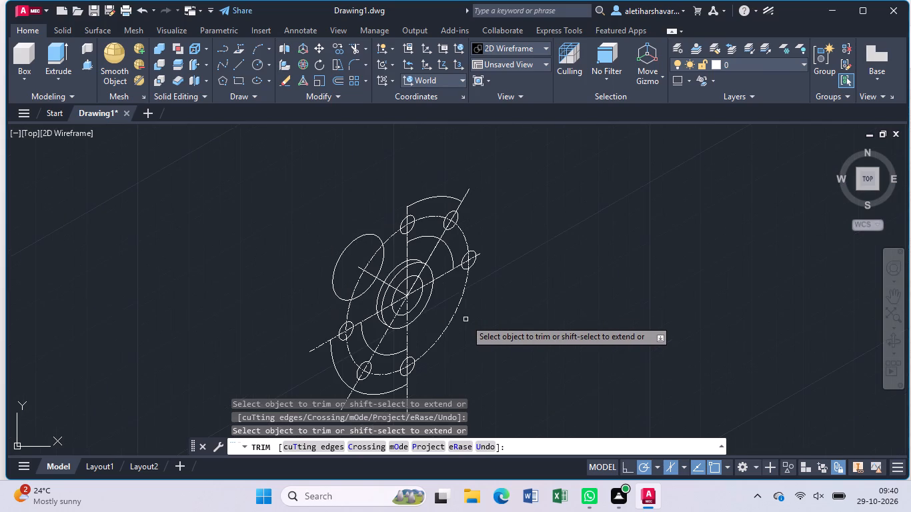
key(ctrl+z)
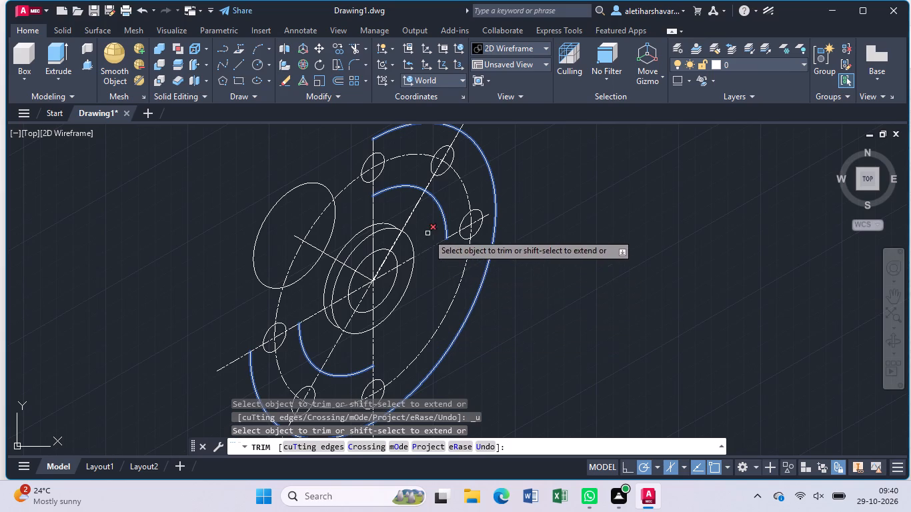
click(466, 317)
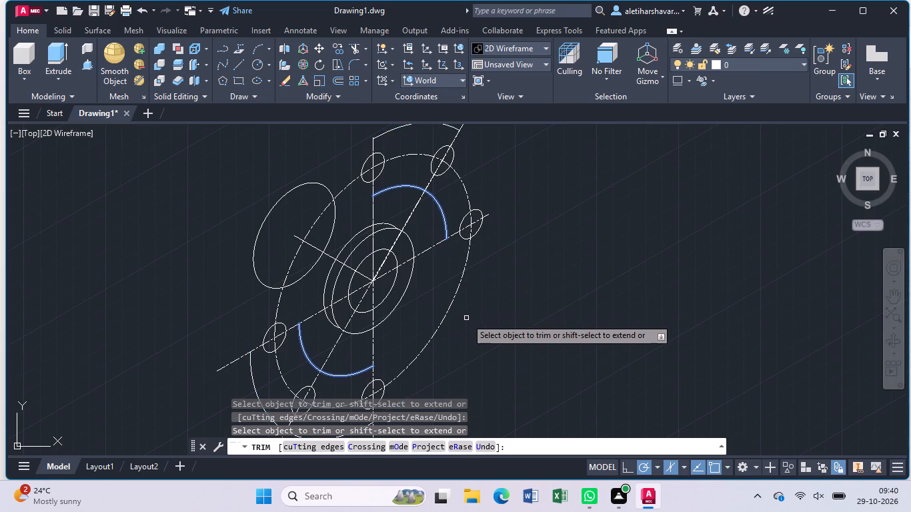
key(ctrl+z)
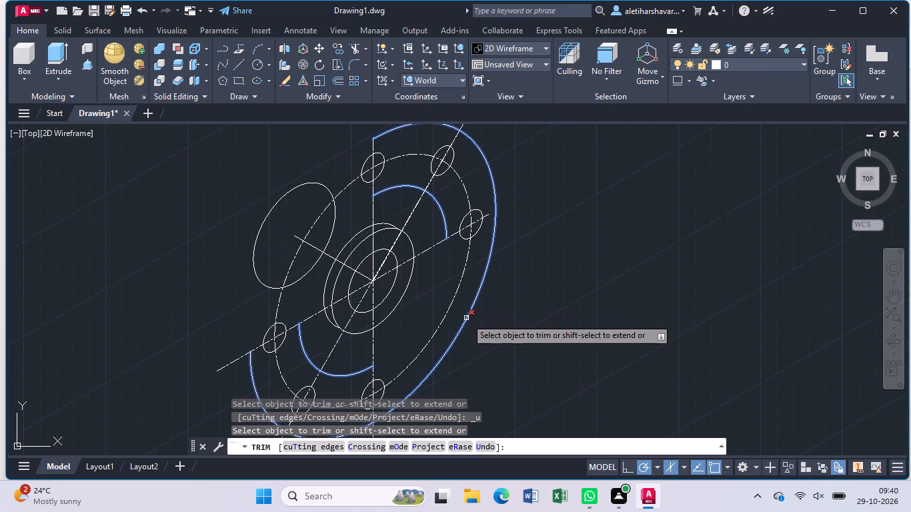
Extend the 30° centreline to the radius-75 isocircle, and trim that isocircle's lower-right arc between this centreline and the vertical one.
shift+click(490, 214)
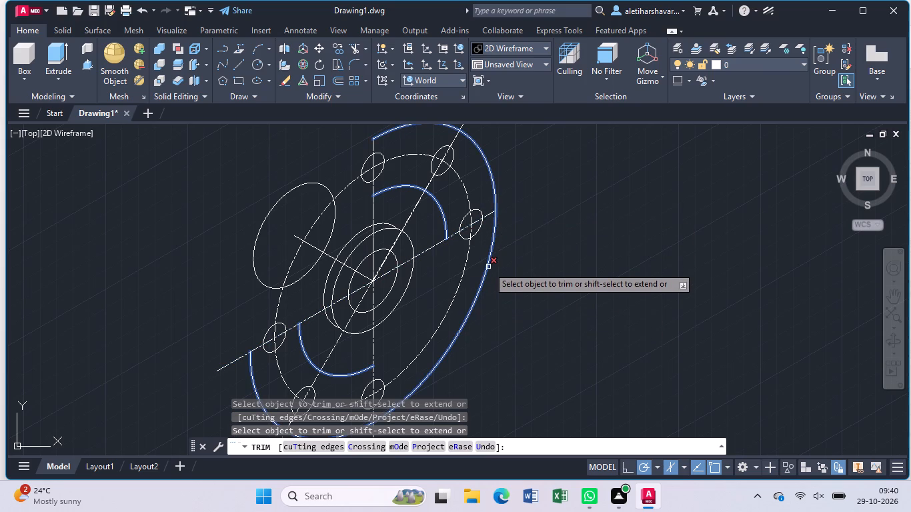
click(488, 267)
scroll(488, 267, down, 2)
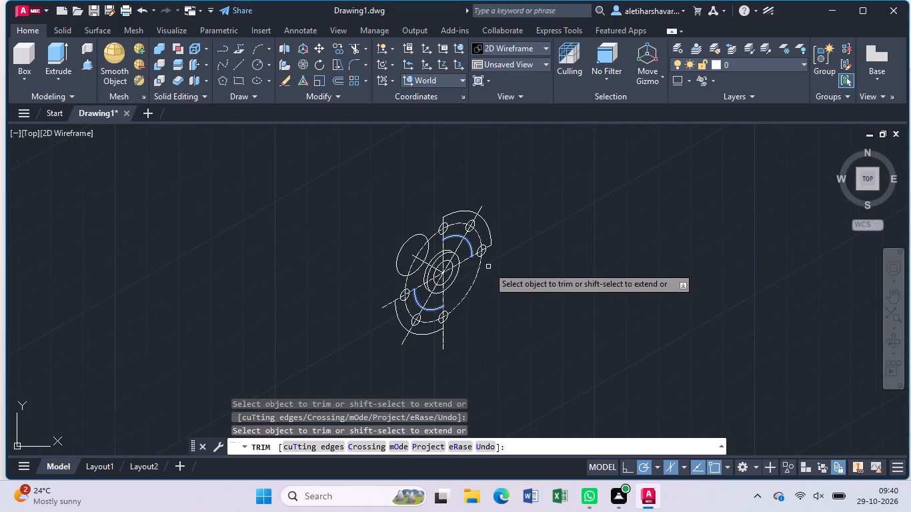
key(Escape)
key(Escape)
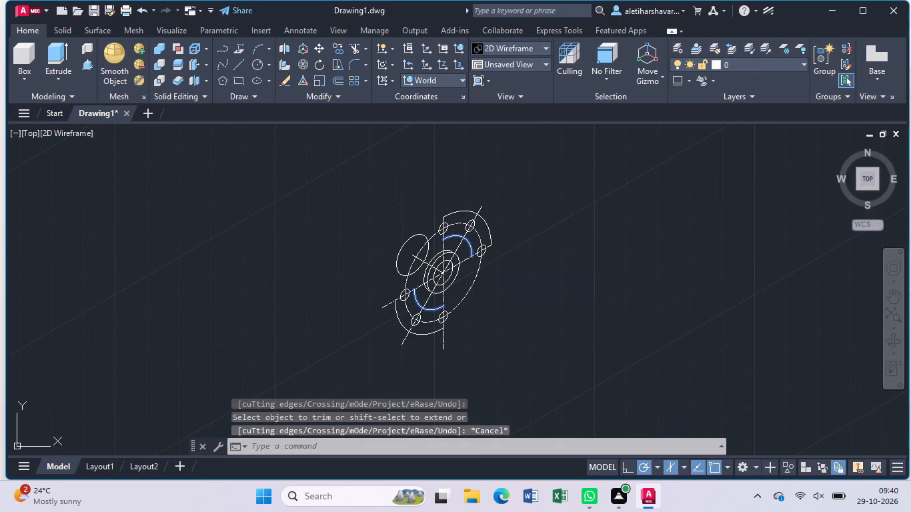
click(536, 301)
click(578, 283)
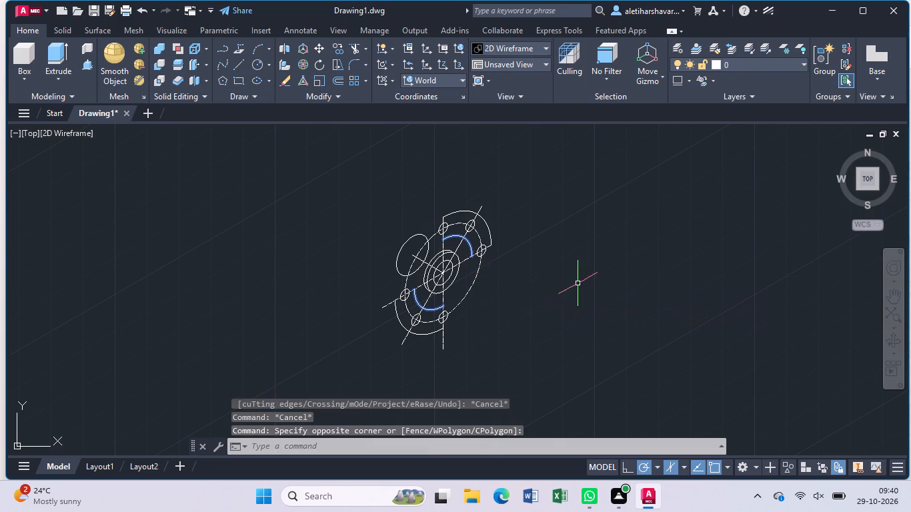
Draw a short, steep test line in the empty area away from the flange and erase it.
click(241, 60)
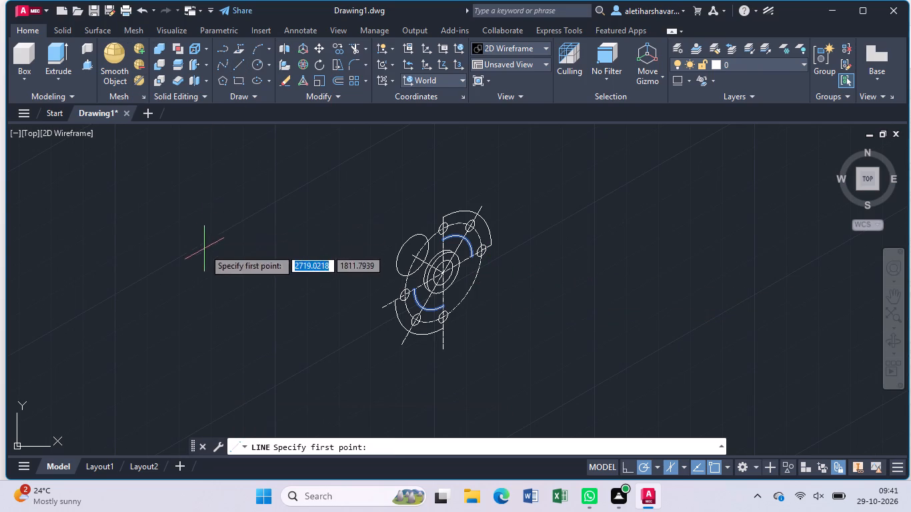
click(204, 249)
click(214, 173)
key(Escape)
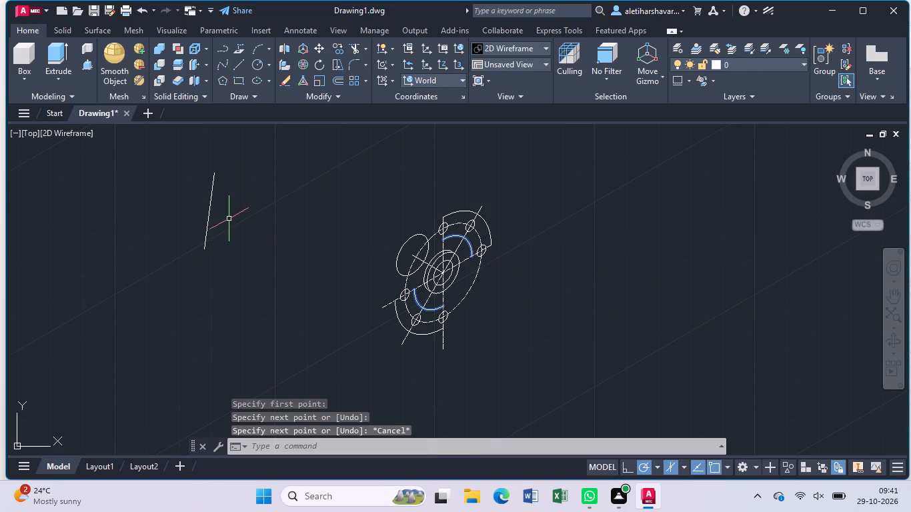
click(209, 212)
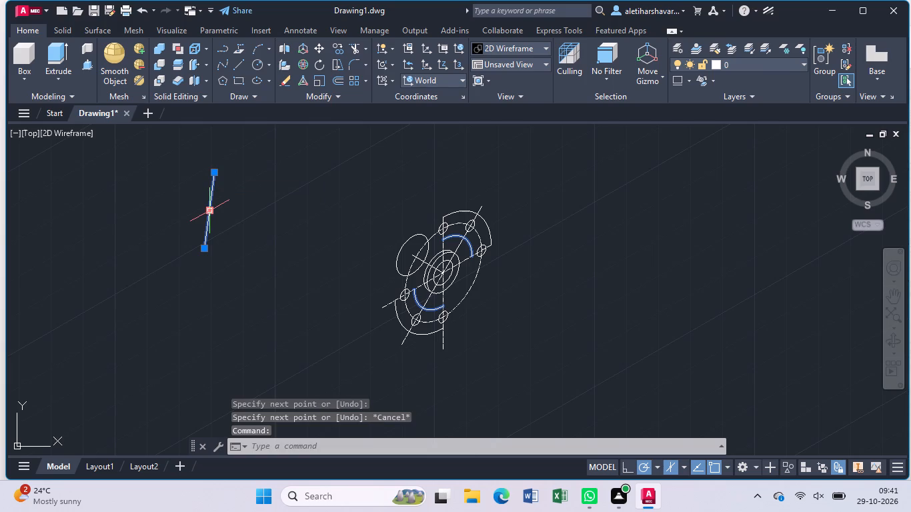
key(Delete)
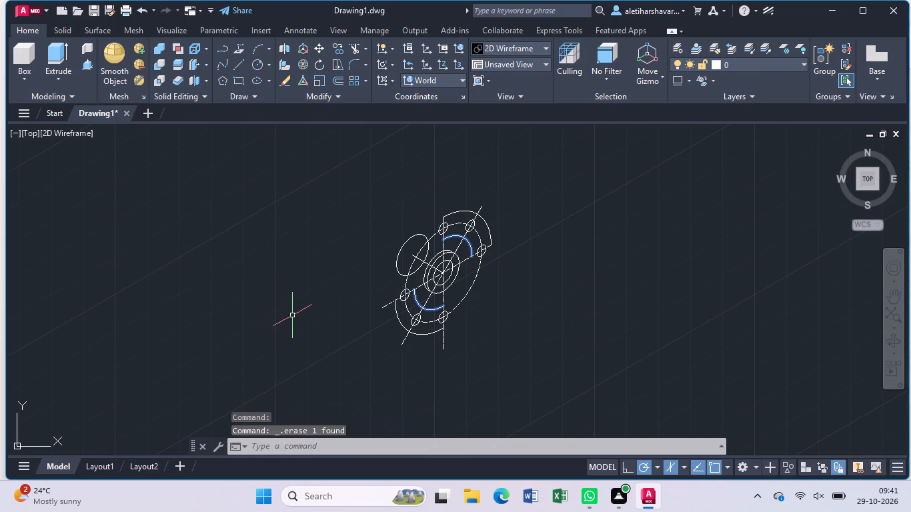
Select the radius-45 arc on the flange's lower lobe, between the 30° and vertical centrelines.
scroll(300, 313, up, 2)
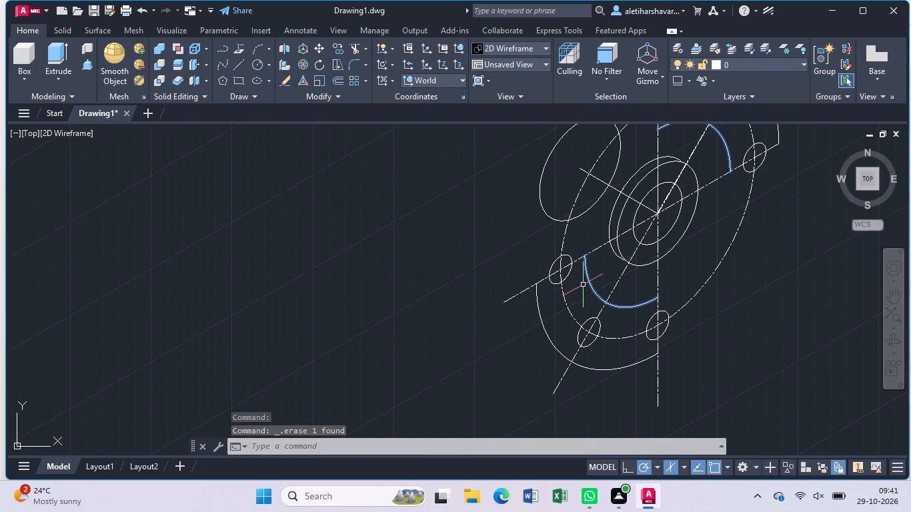
click(591, 286)
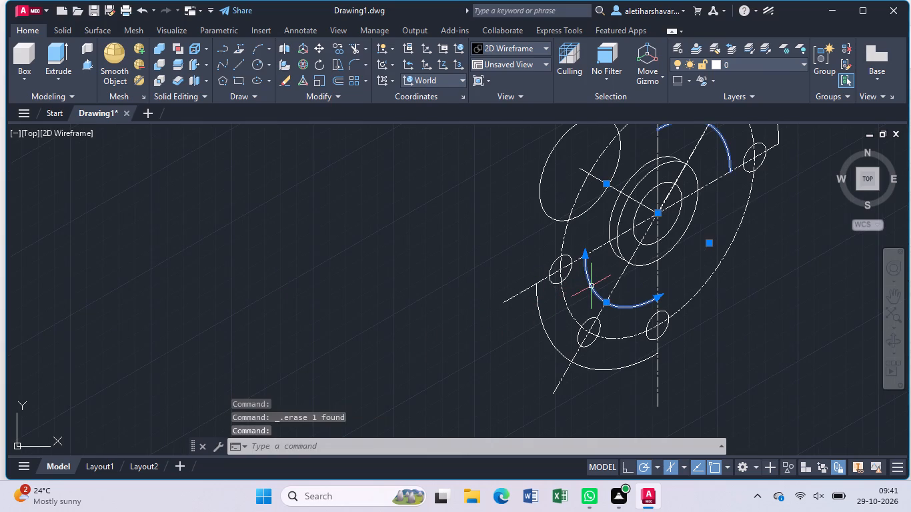
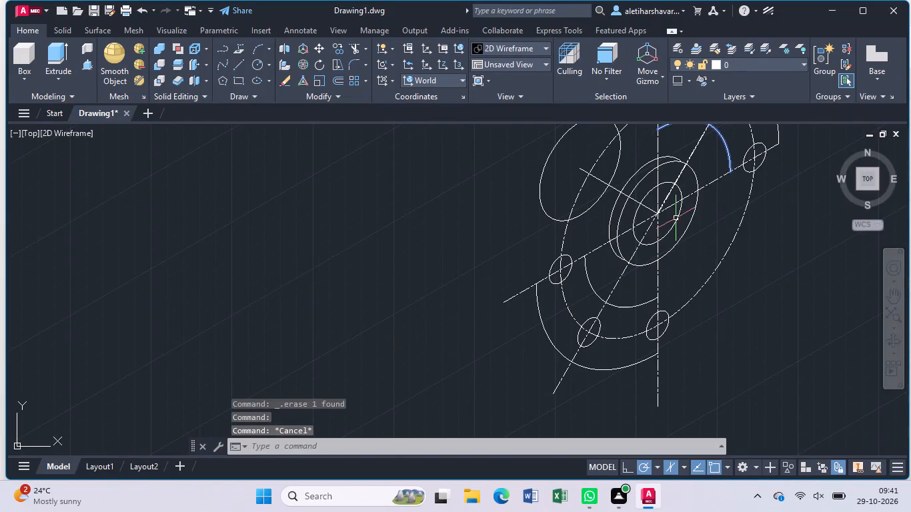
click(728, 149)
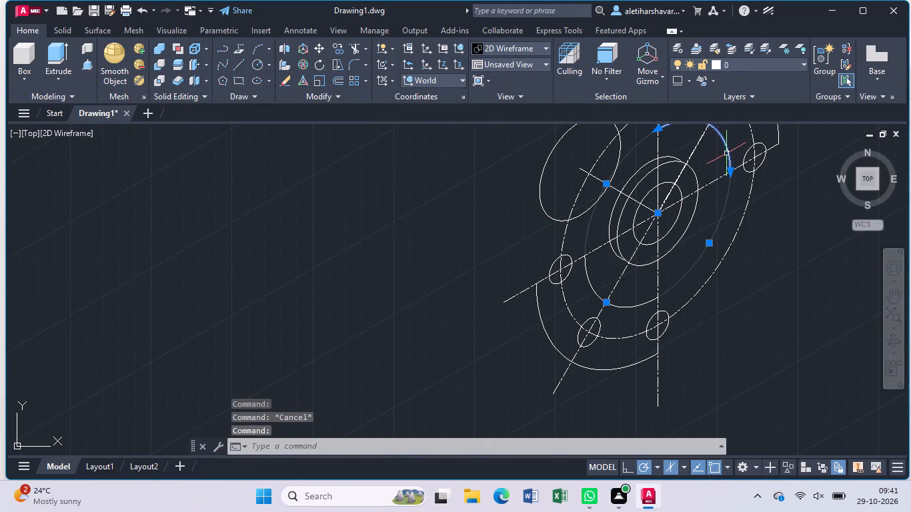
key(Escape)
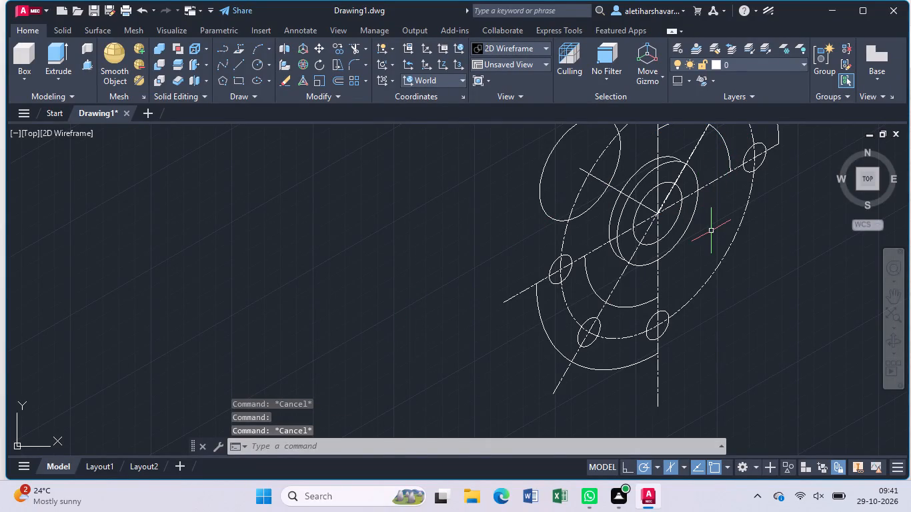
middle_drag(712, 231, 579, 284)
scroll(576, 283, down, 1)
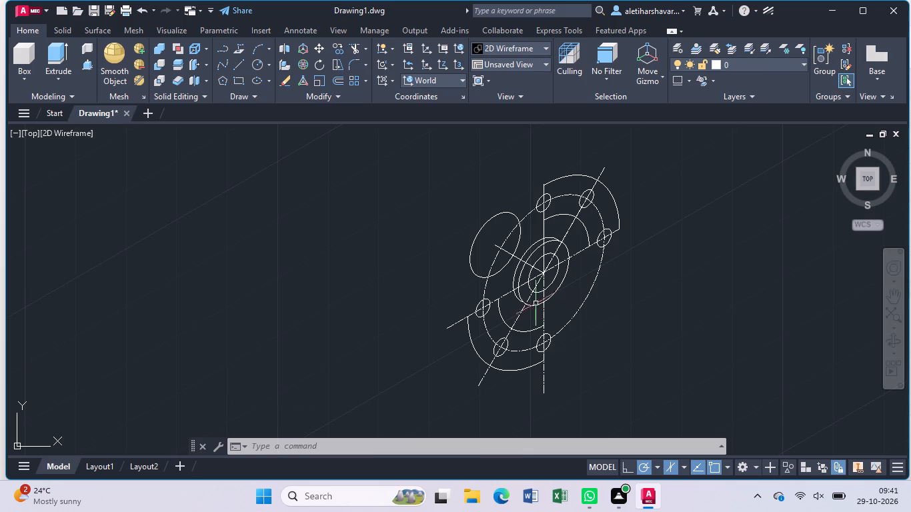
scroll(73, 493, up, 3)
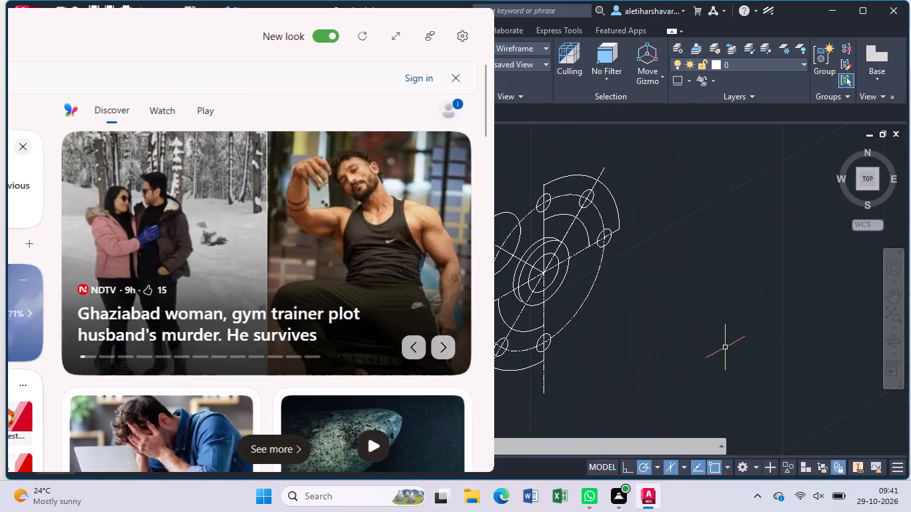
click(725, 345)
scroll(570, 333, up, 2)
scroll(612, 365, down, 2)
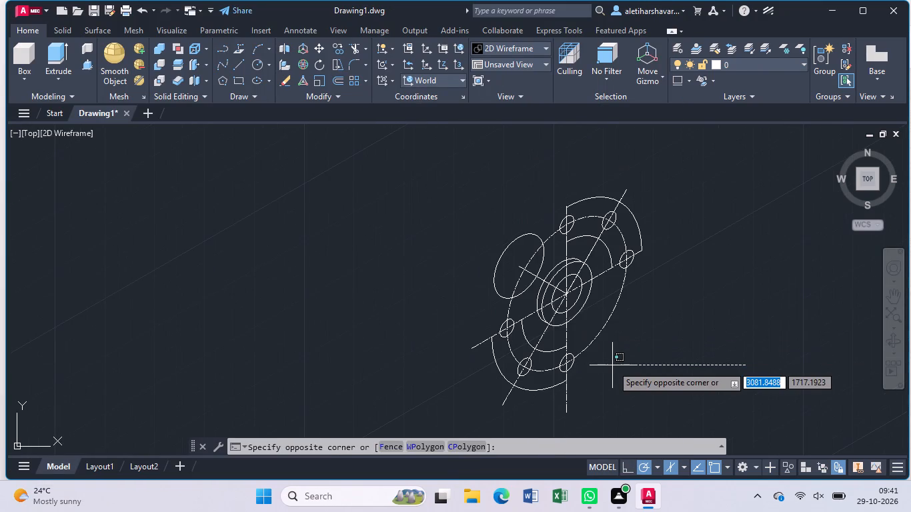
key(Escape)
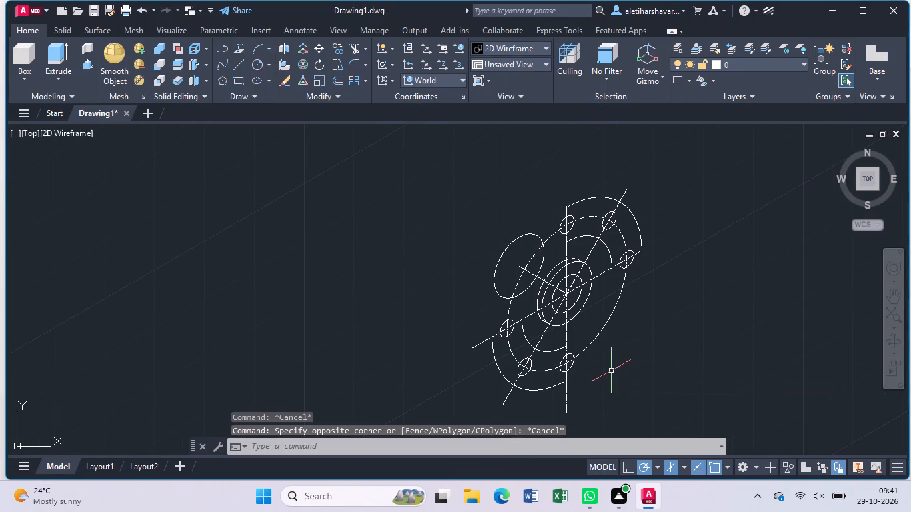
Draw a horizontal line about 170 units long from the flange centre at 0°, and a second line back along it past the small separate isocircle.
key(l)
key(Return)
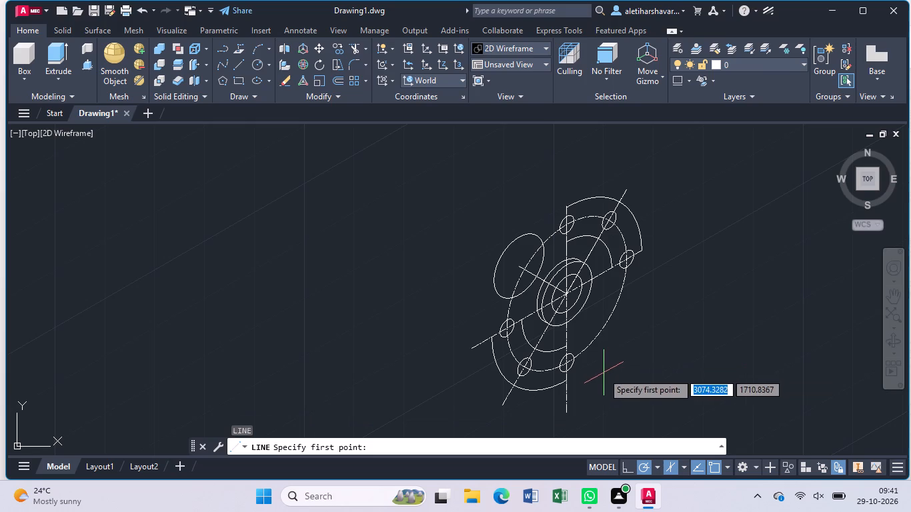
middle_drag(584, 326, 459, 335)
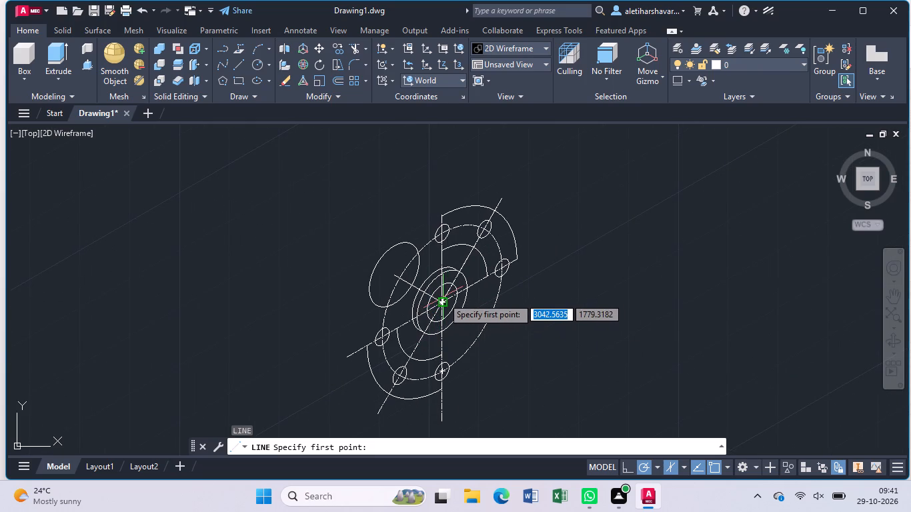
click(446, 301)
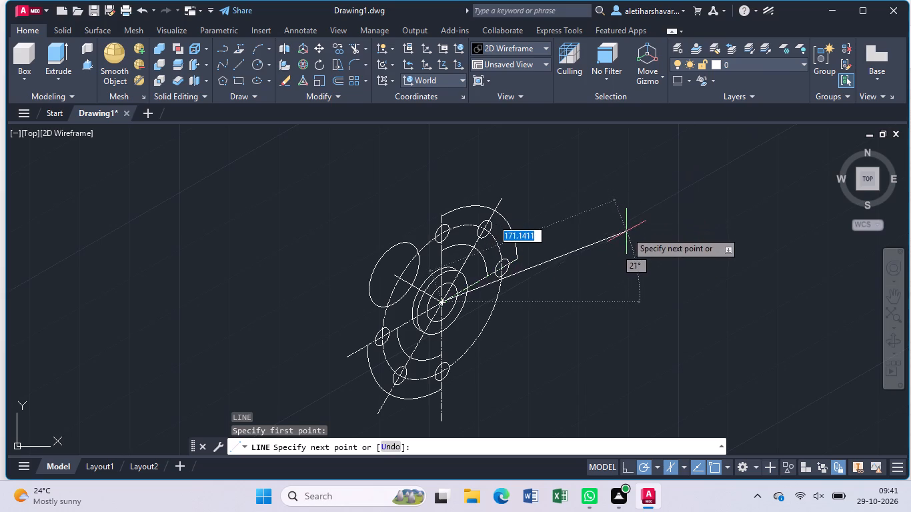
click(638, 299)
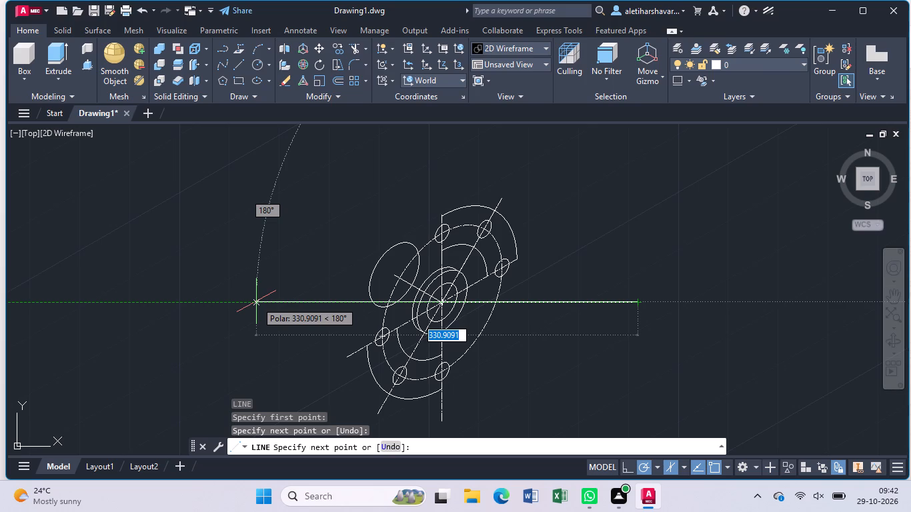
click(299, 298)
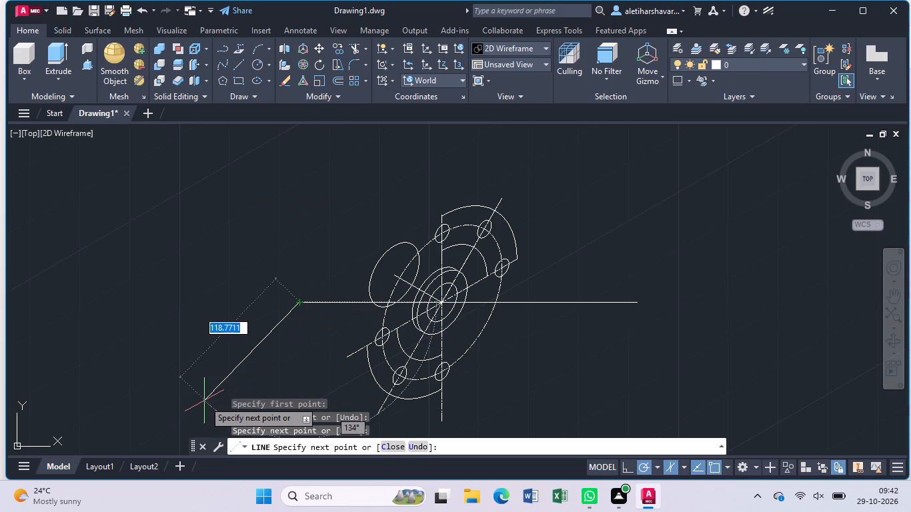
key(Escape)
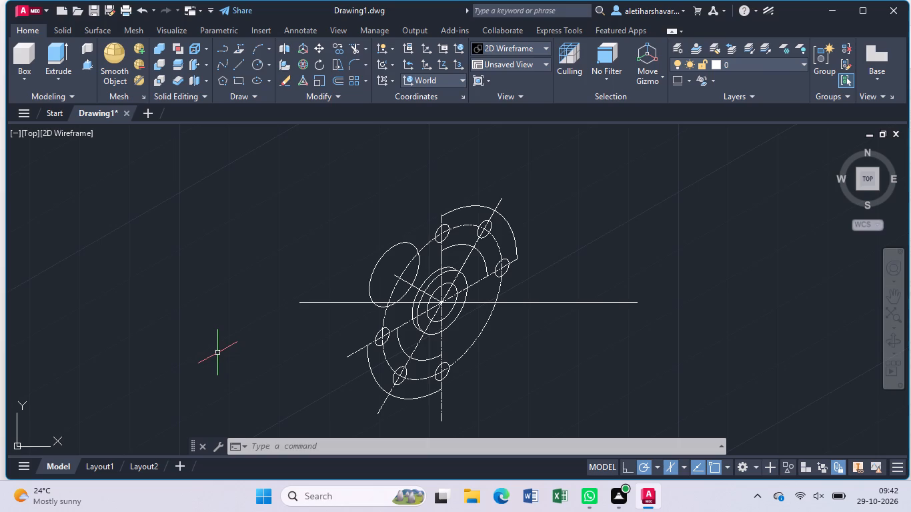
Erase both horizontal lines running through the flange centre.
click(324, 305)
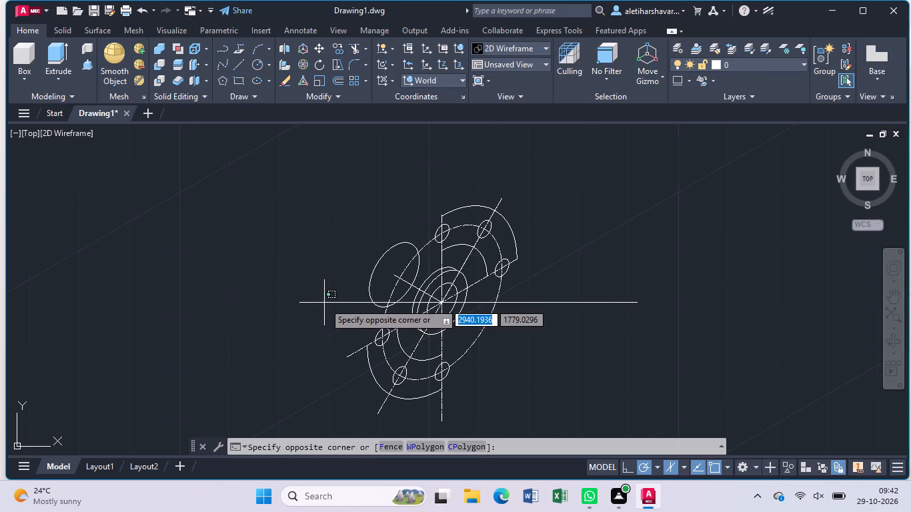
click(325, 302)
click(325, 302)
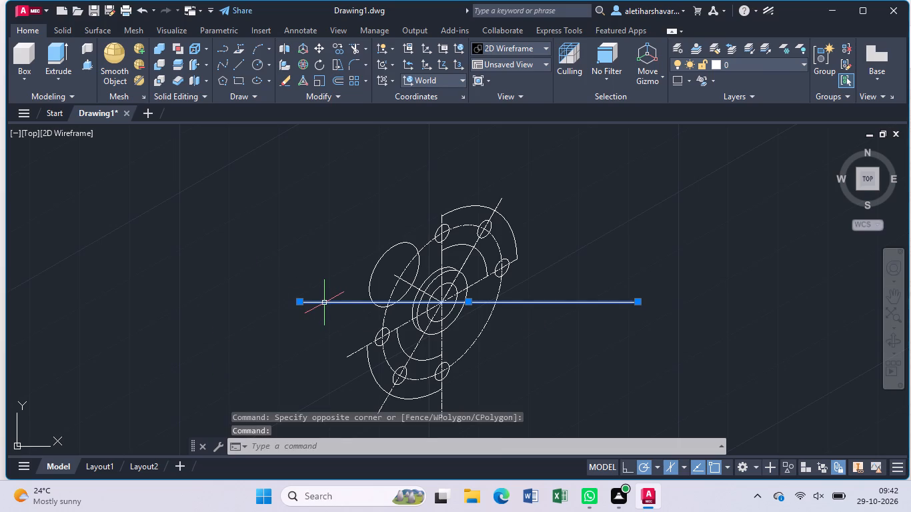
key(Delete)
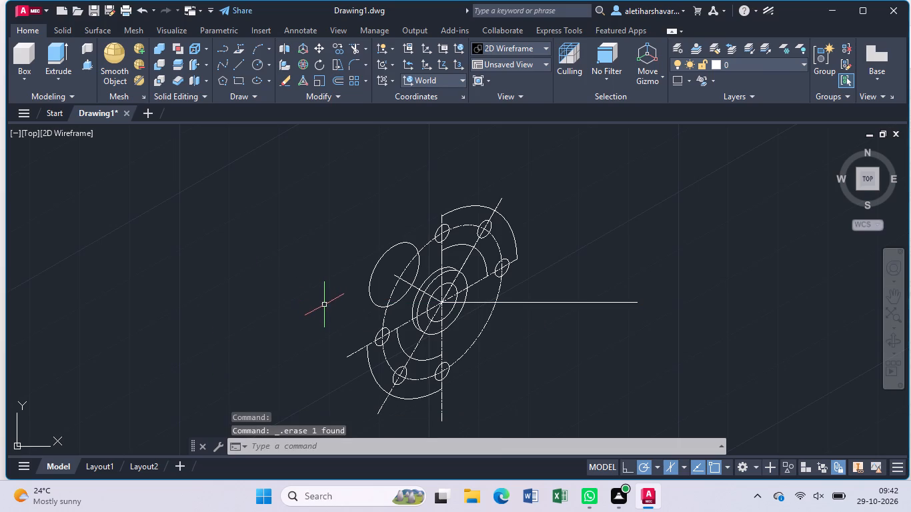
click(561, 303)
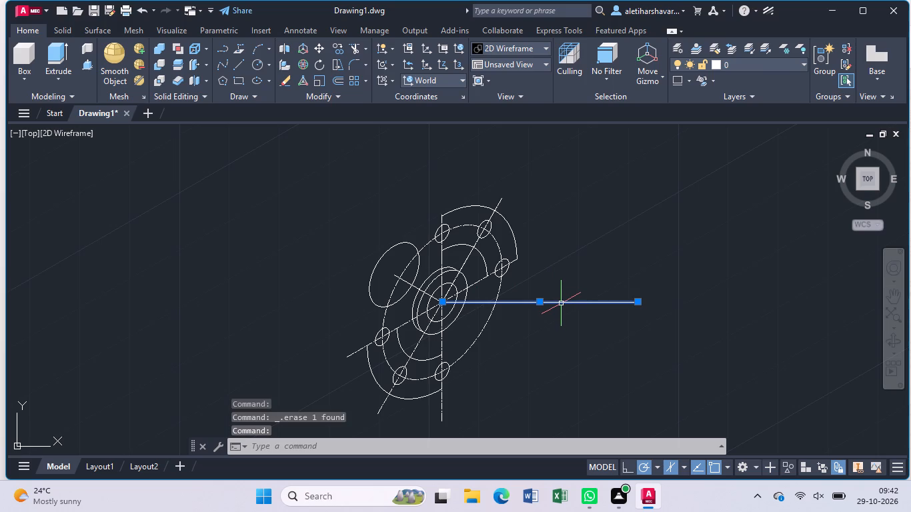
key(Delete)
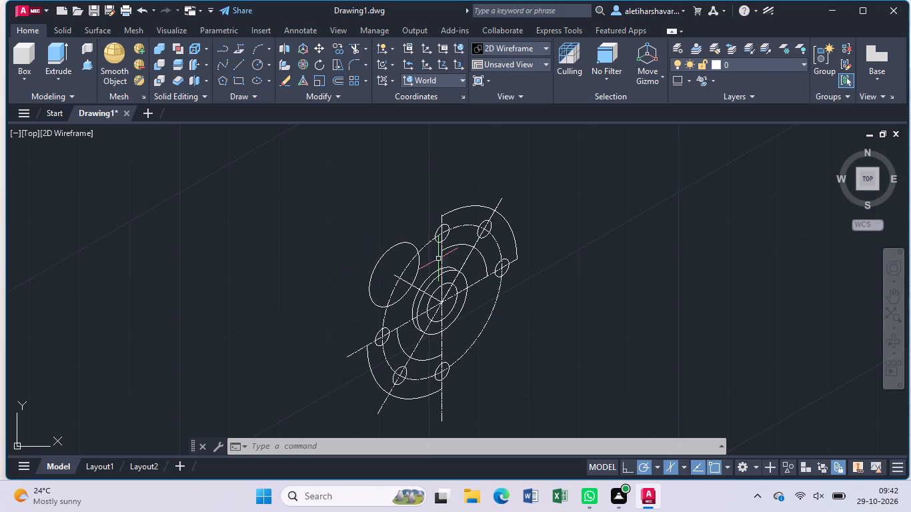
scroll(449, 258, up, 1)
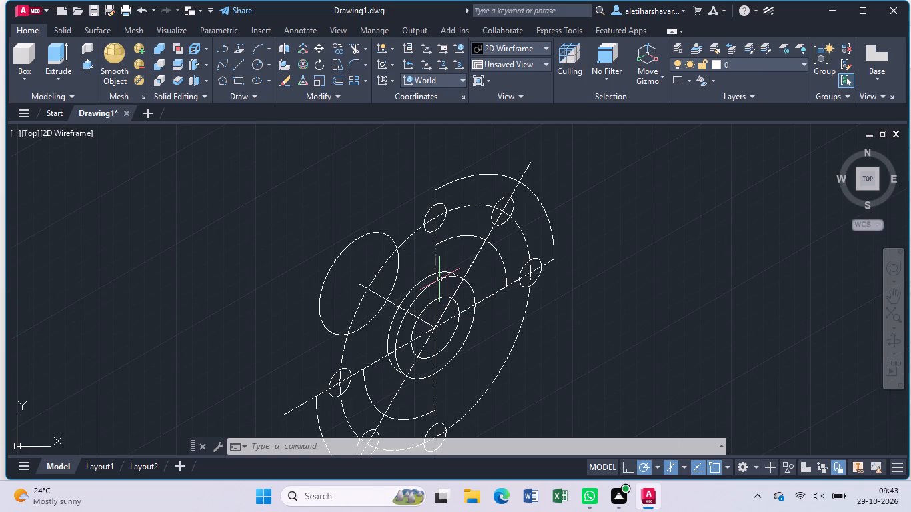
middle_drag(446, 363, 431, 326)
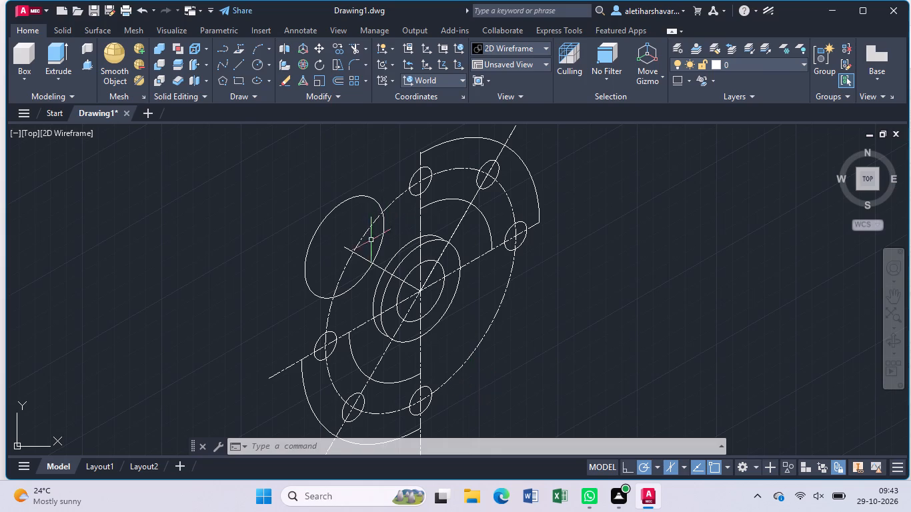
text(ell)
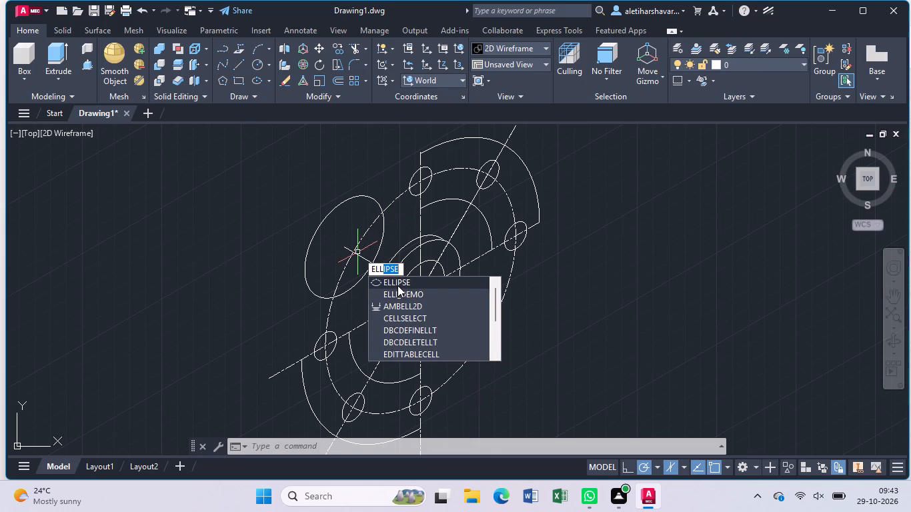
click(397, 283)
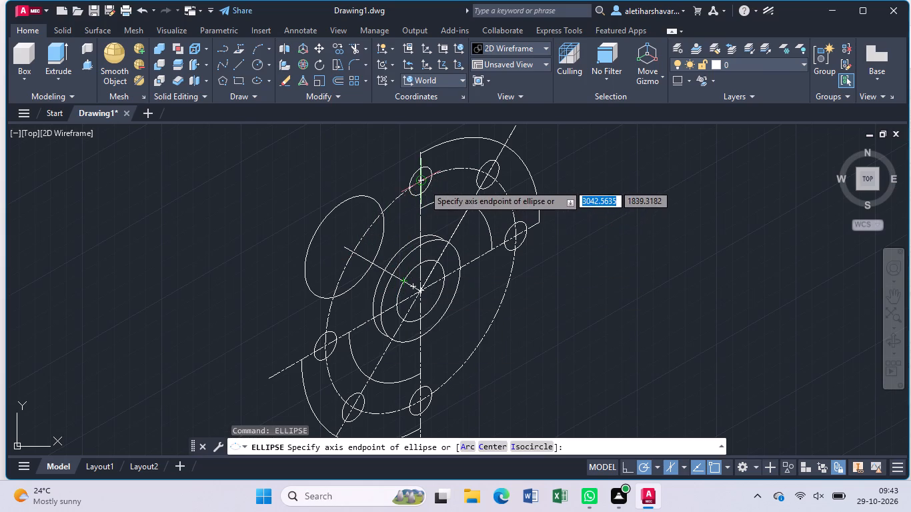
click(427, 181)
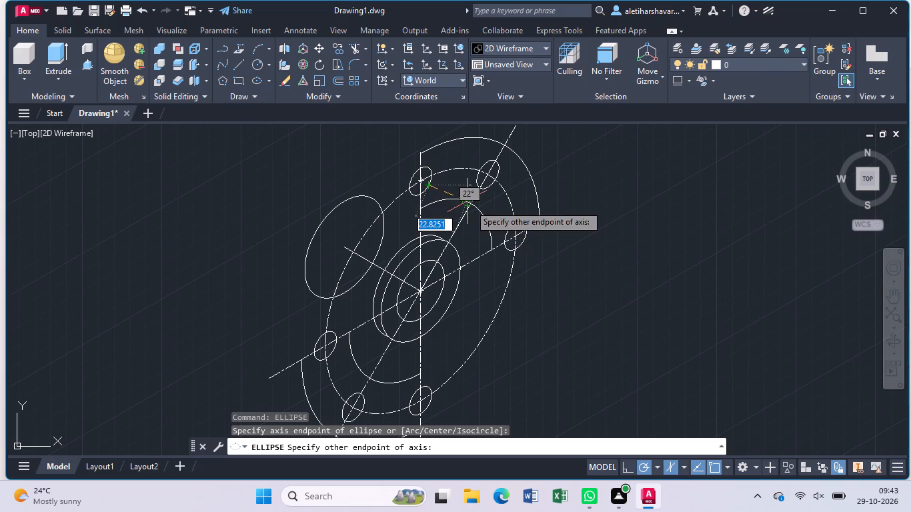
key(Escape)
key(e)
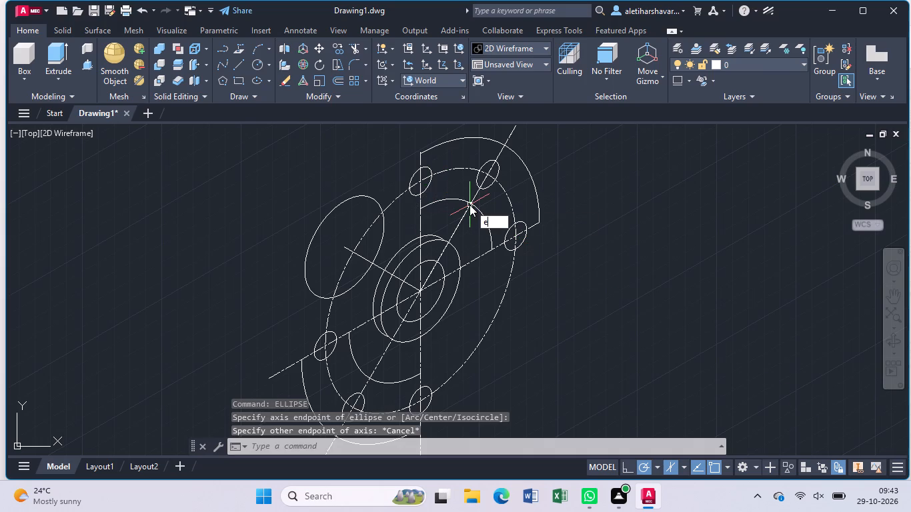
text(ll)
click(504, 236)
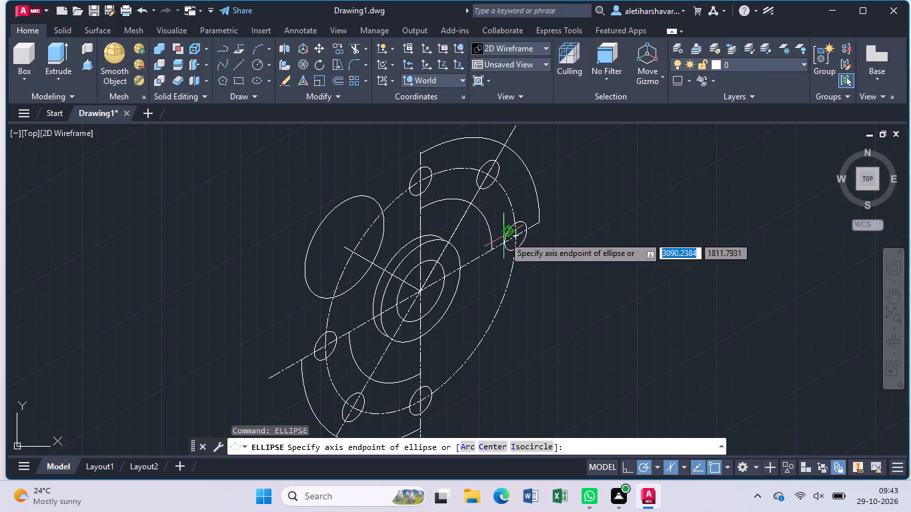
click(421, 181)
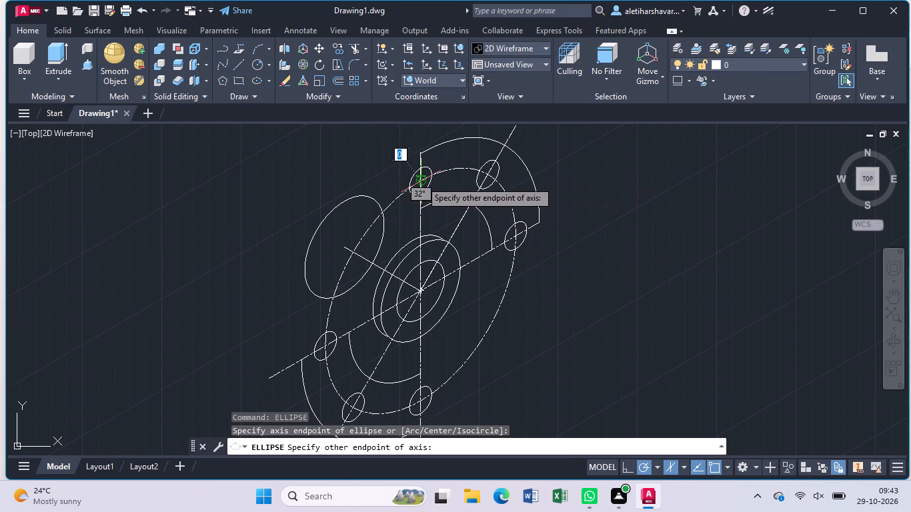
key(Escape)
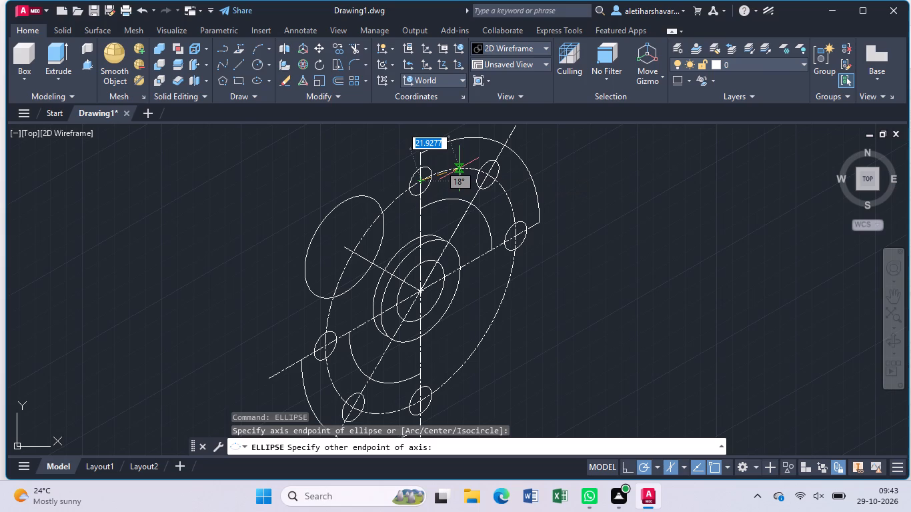
Draw a radius-15 isocircle centred on the upper hole that lies on the vertical centreline.
key(e)
key(l)
key(l)
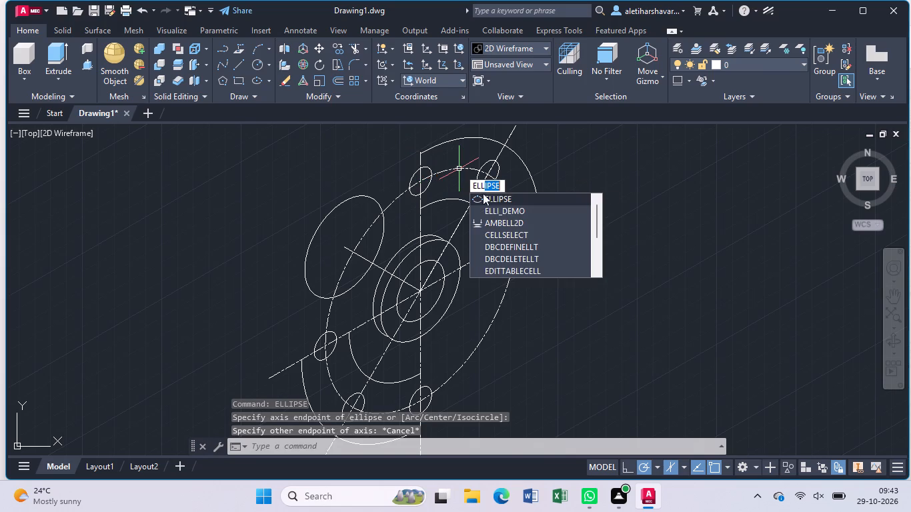
click(504, 198)
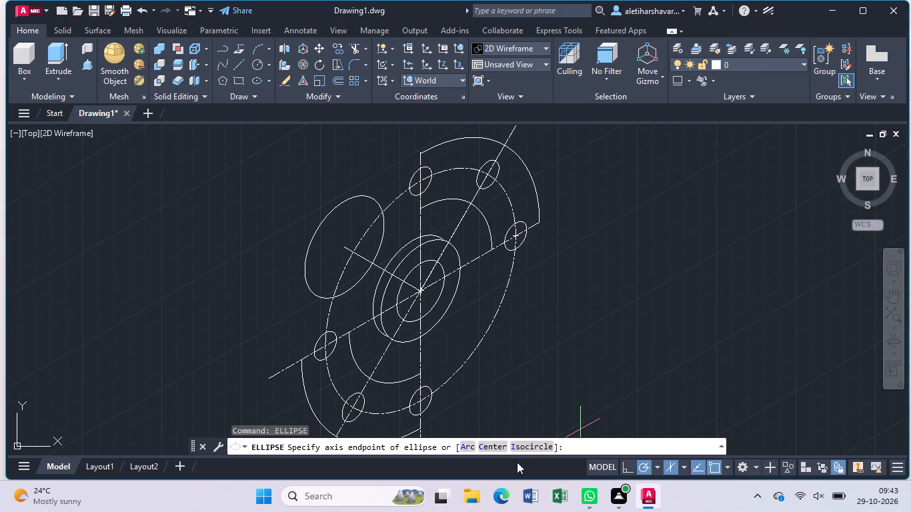
click(528, 447)
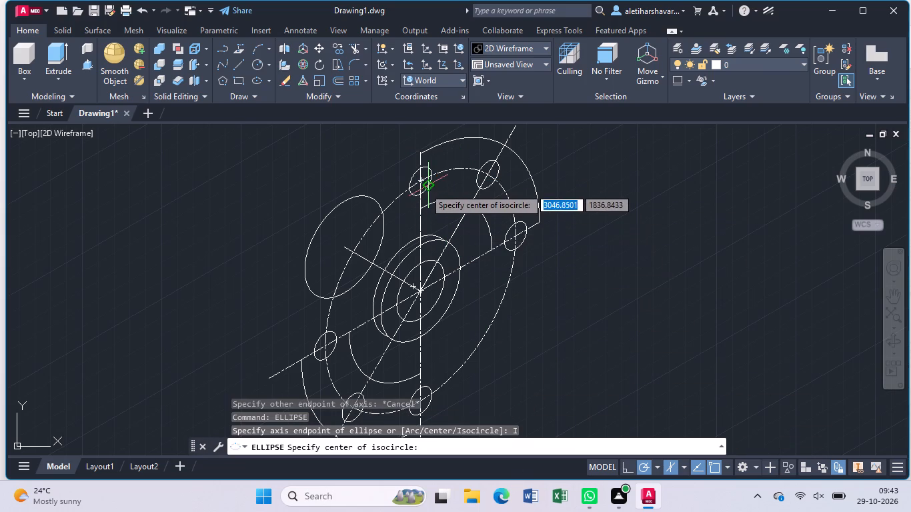
click(423, 183)
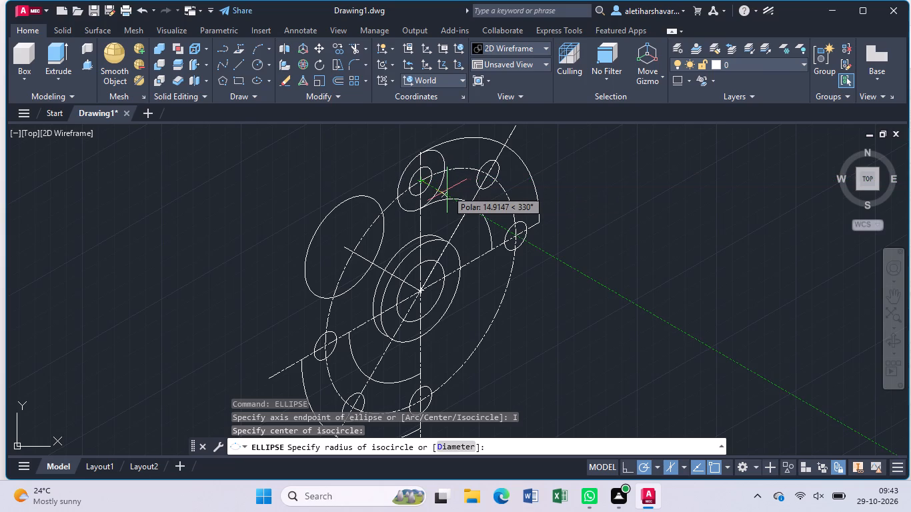
text(15)
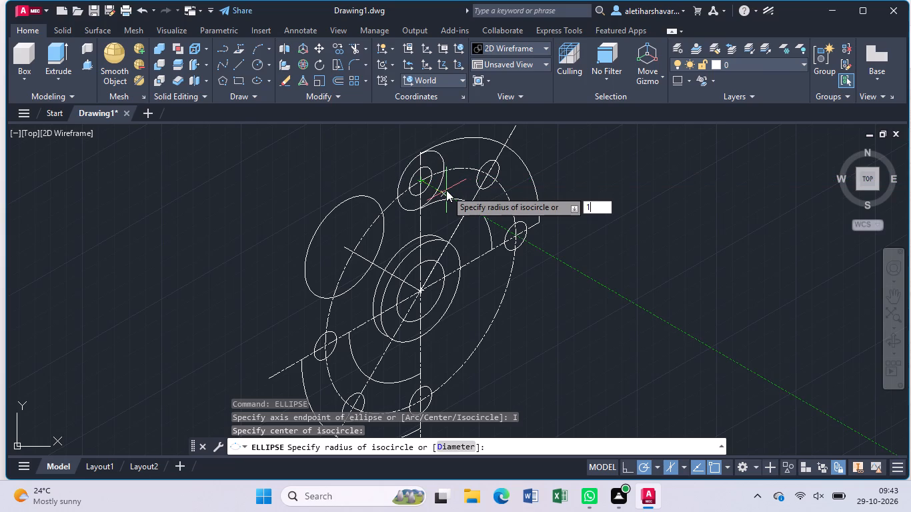
key(Return)
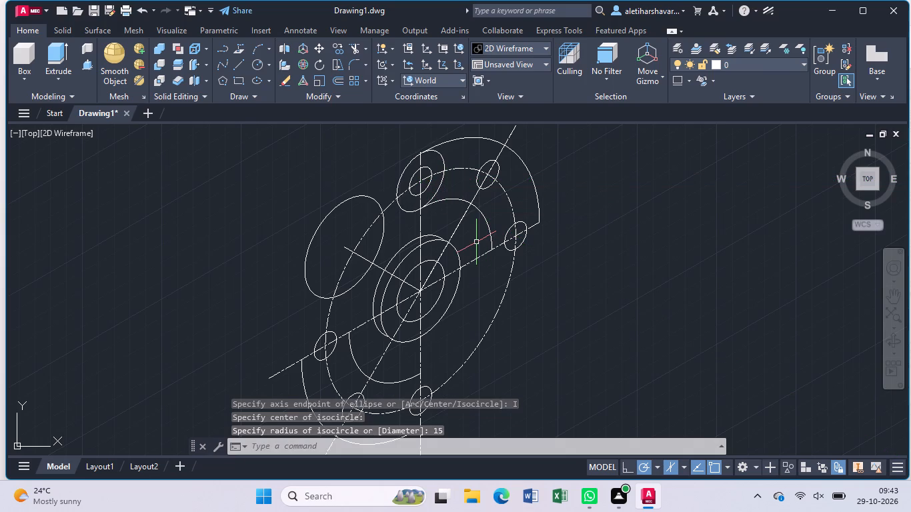
Trim away the part of the radius-15 isocircle lying inside the upper lobe, between the radius-45 and radius-75 arcs.
text(tr)
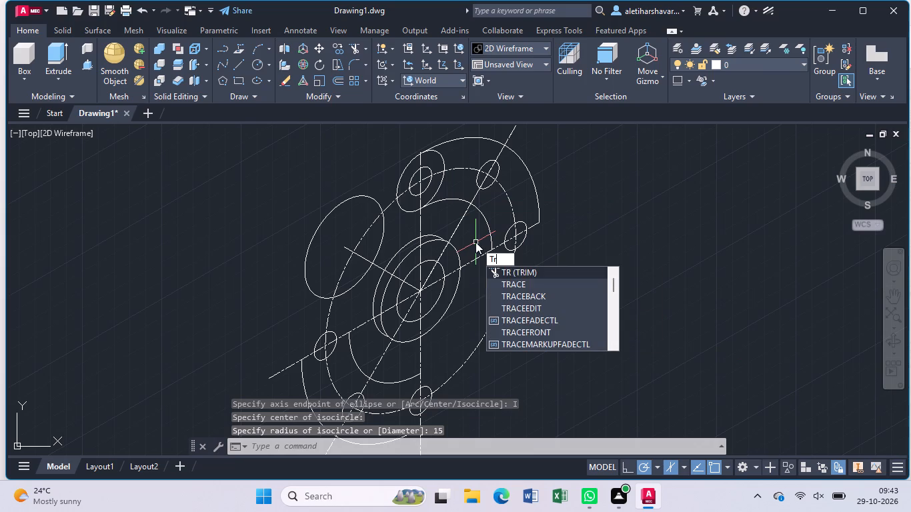
key(Return)
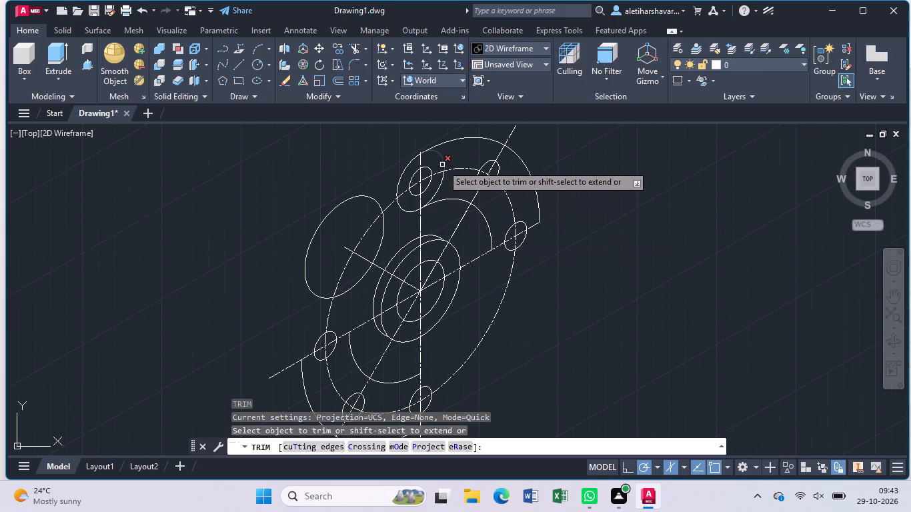
click(442, 160)
click(441, 183)
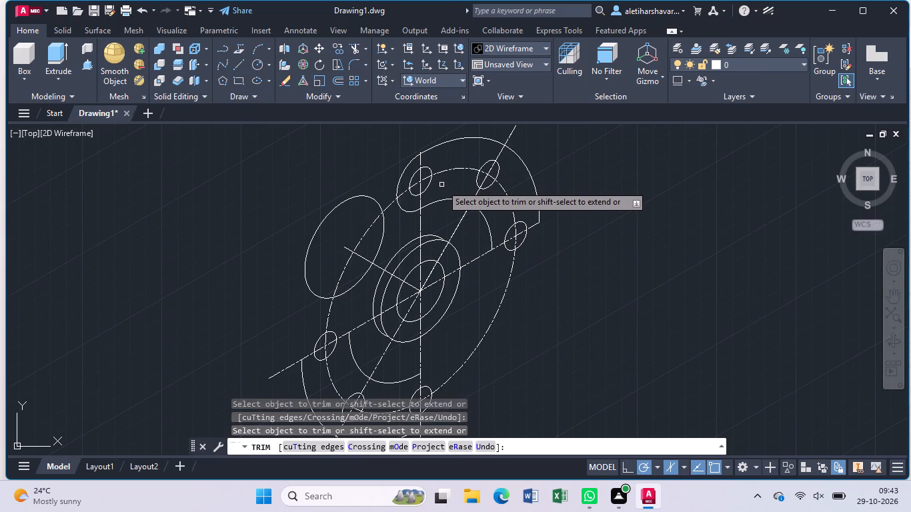
Draw a radius-15 isocircle centred on the upper lobe's hole that lies on the 30° slanted centreline.
key(Escape)
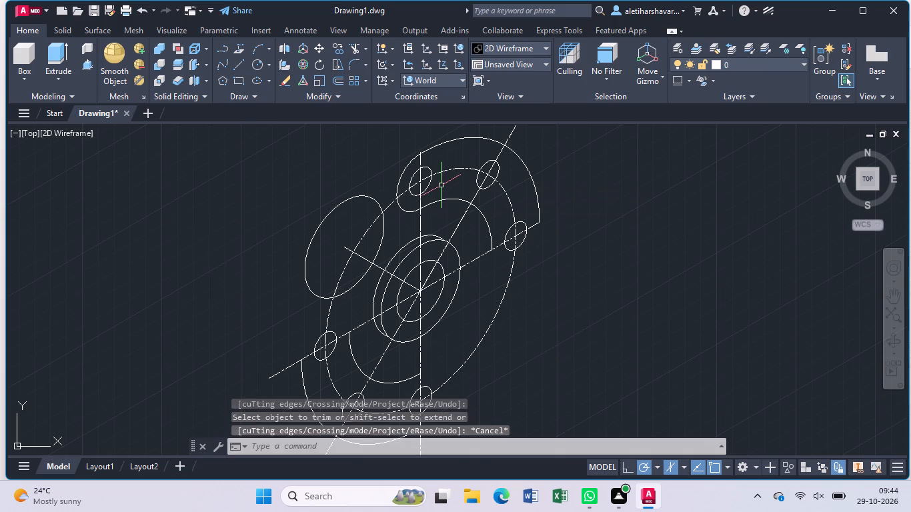
text(ell)
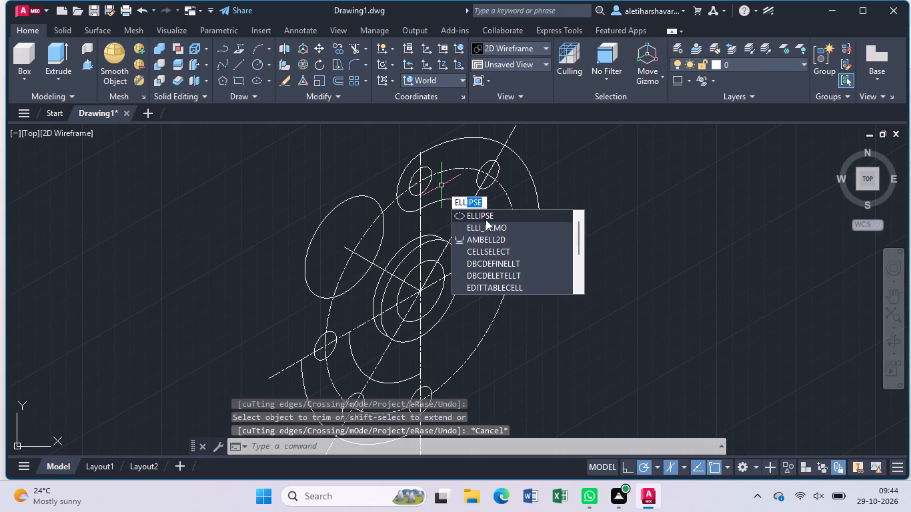
click(490, 213)
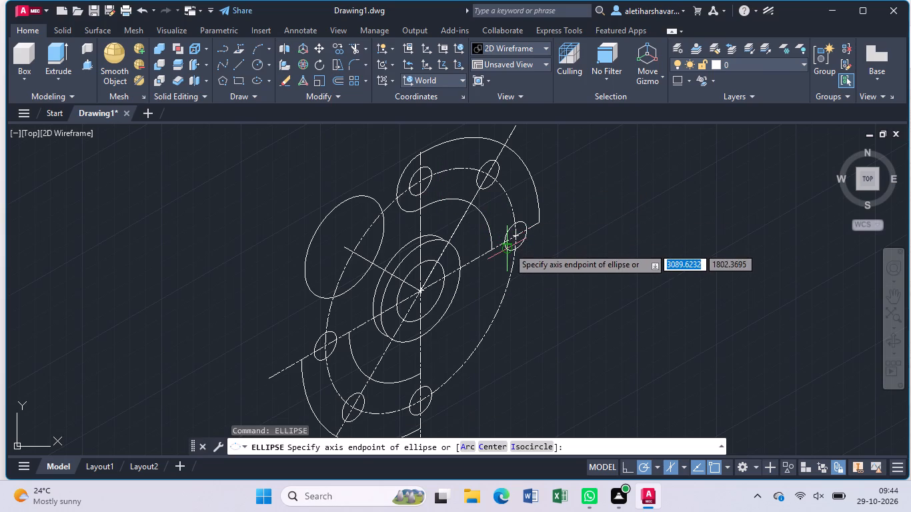
click(530, 443)
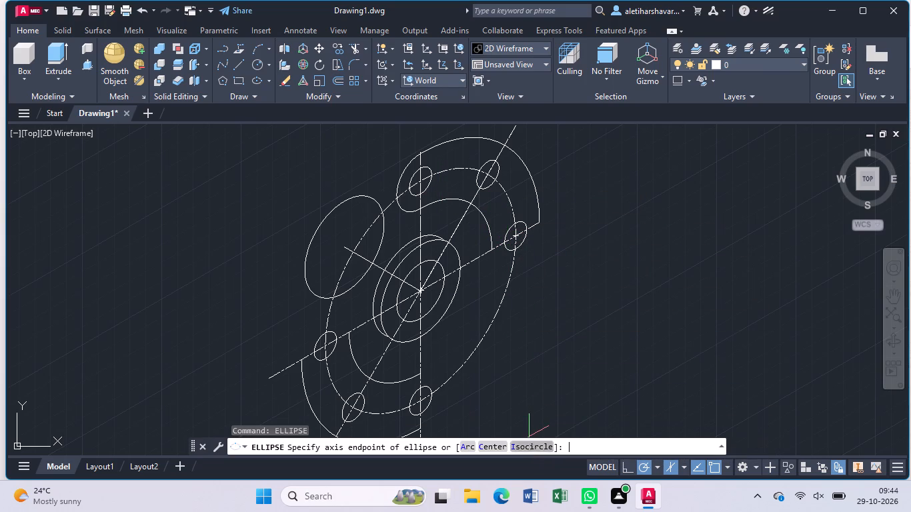
click(518, 235)
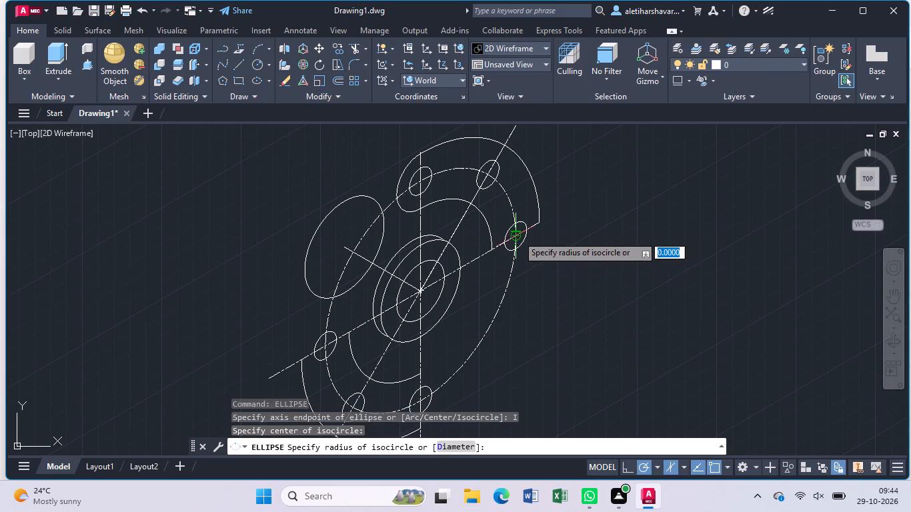
text(15)
key(Return)
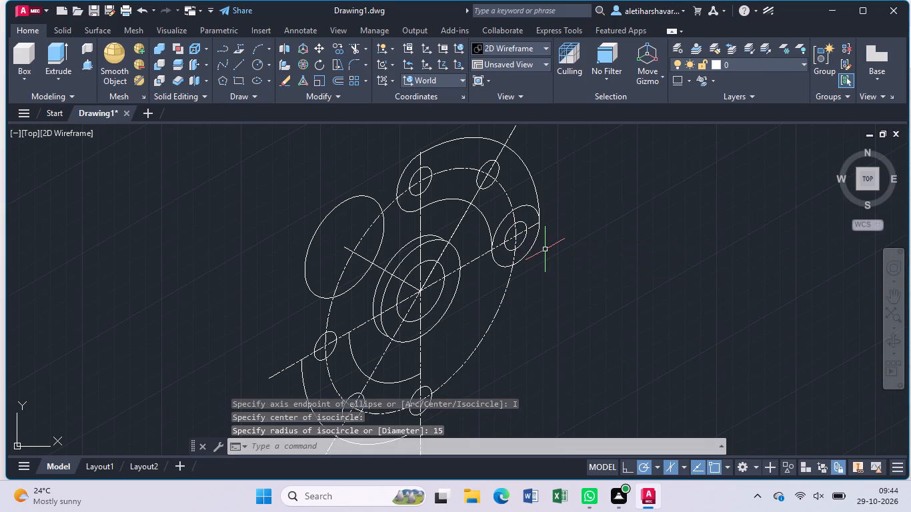
Trim away the portions of the new radius-15 isocircle inside the upper lobe, leaving its outer half as the rounded end.
text(tr)
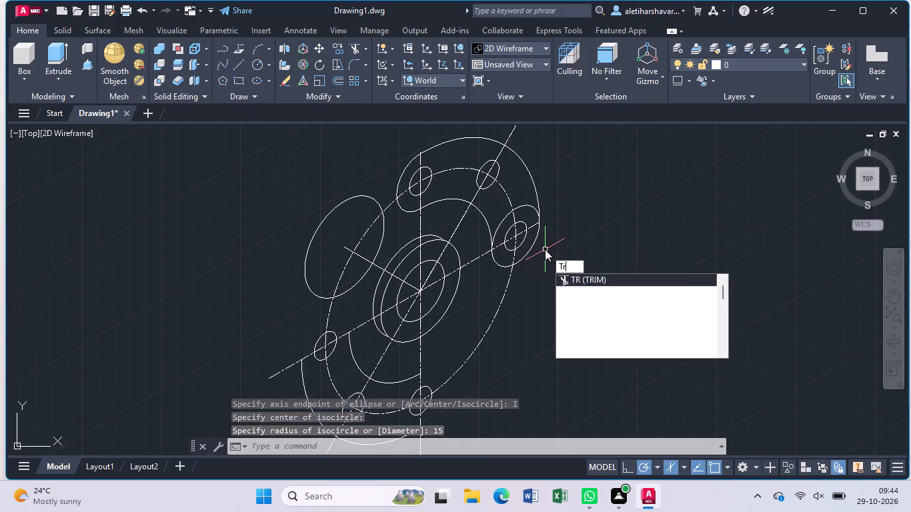
key(Return)
click(524, 205)
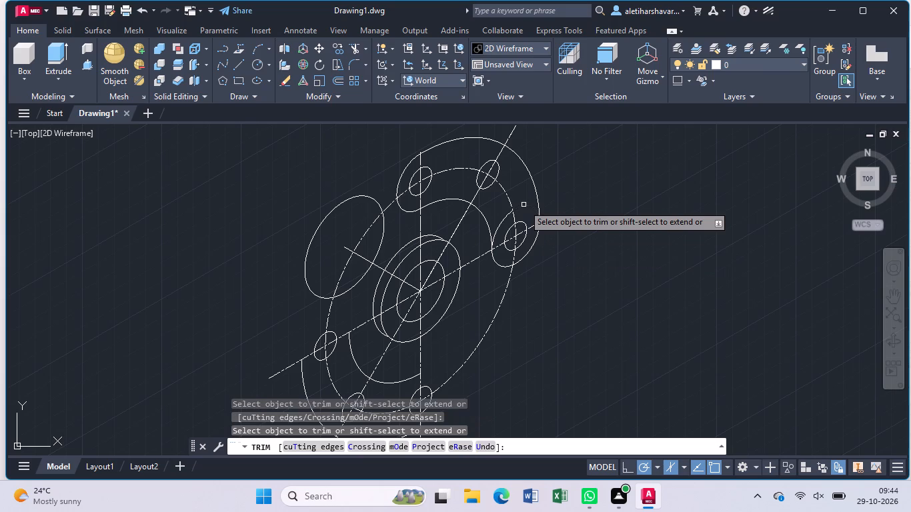
click(502, 221)
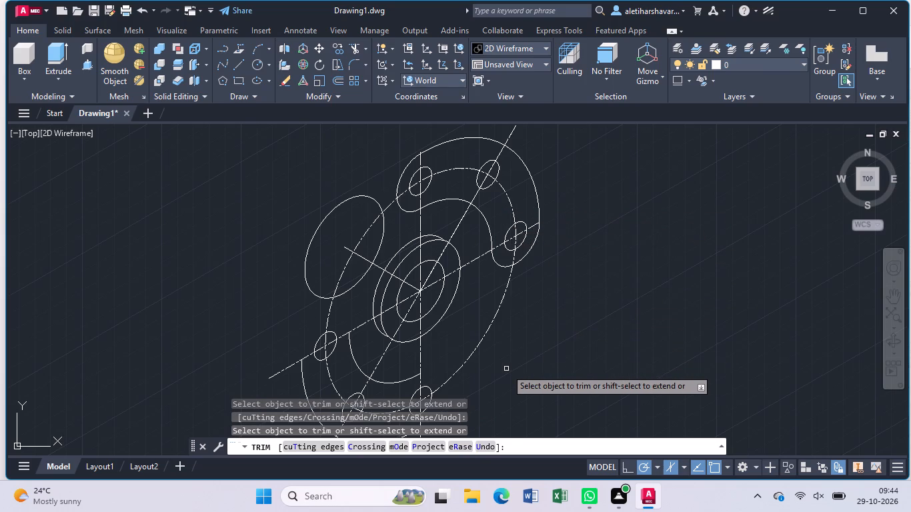
middle_drag(506, 368, 518, 245)
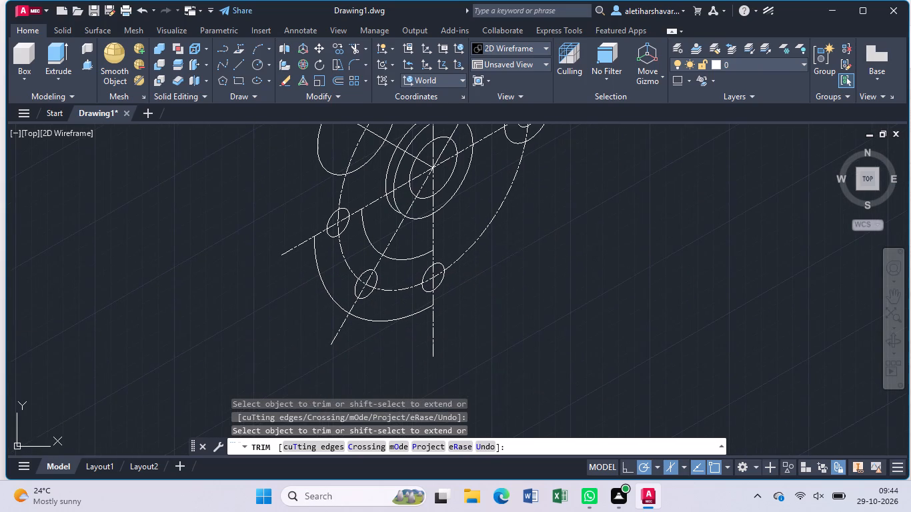
key(Escape)
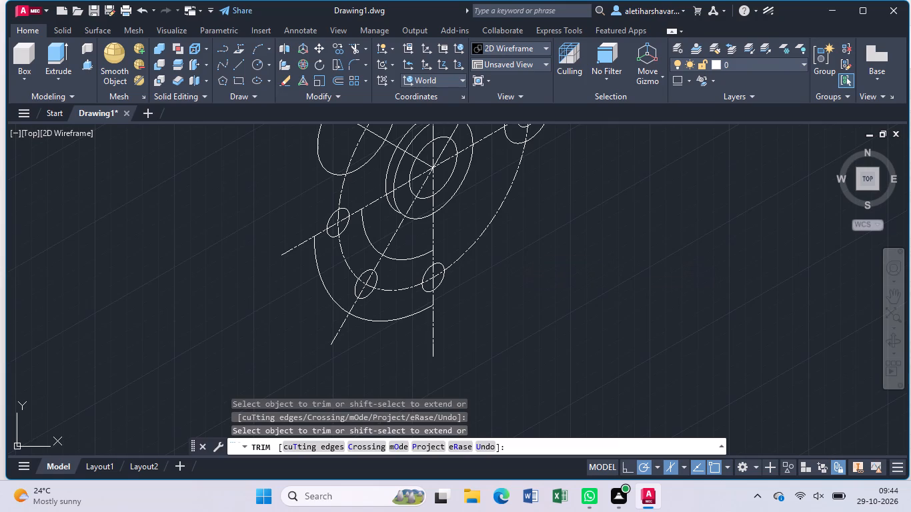
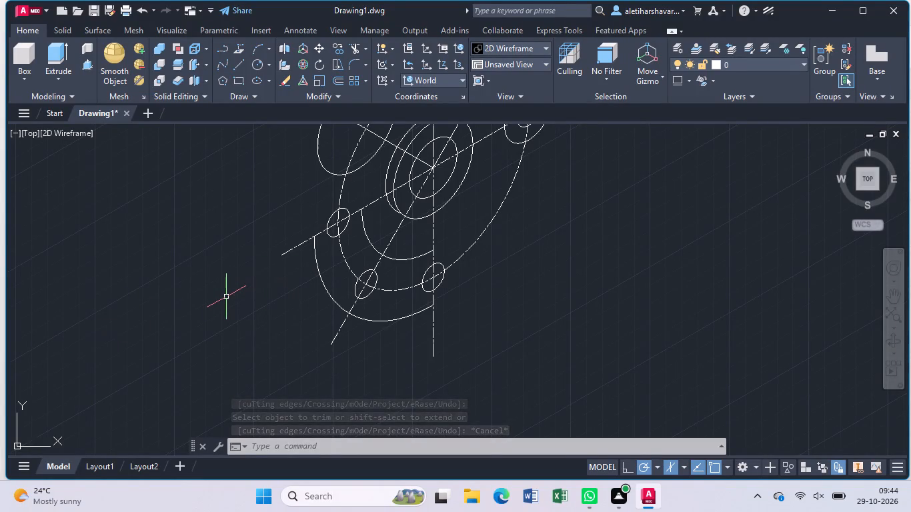
Draw a radius-15 isocircle centred on the lower lobe's hole that lies on the vertical centreline.
text(ell)
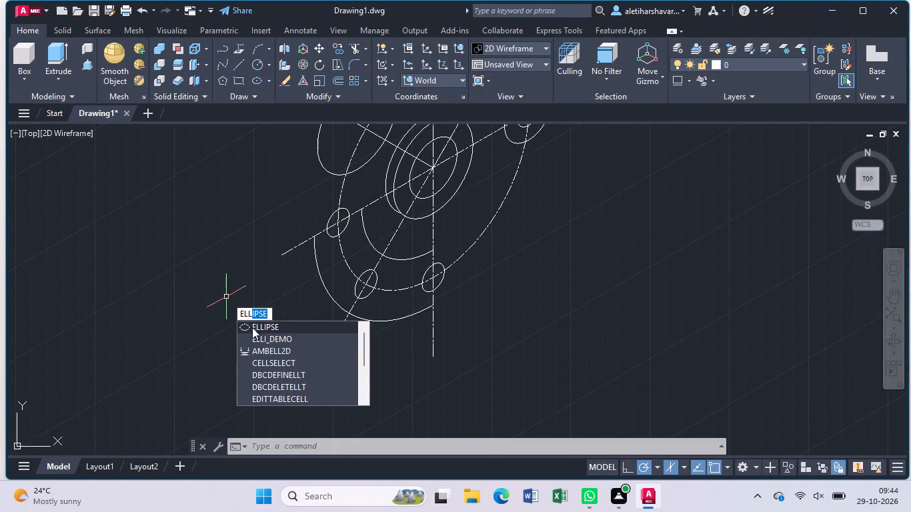
click(260, 324)
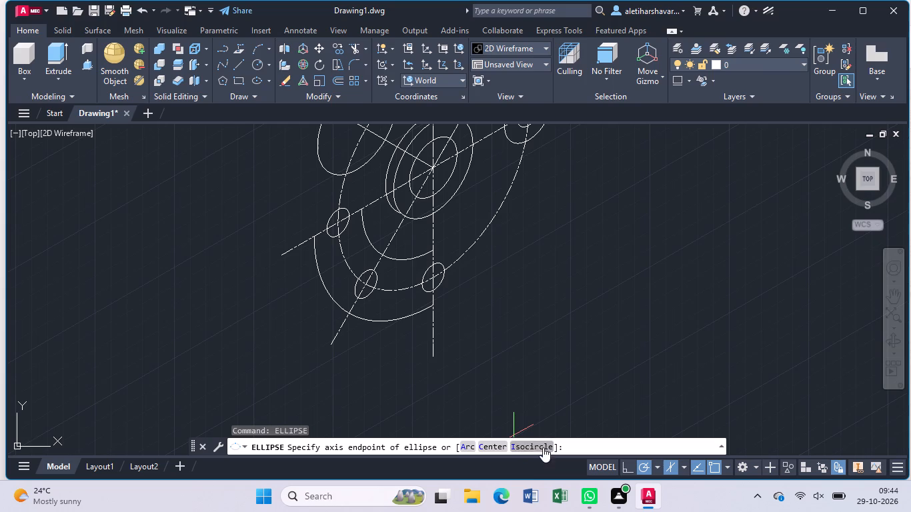
click(538, 445)
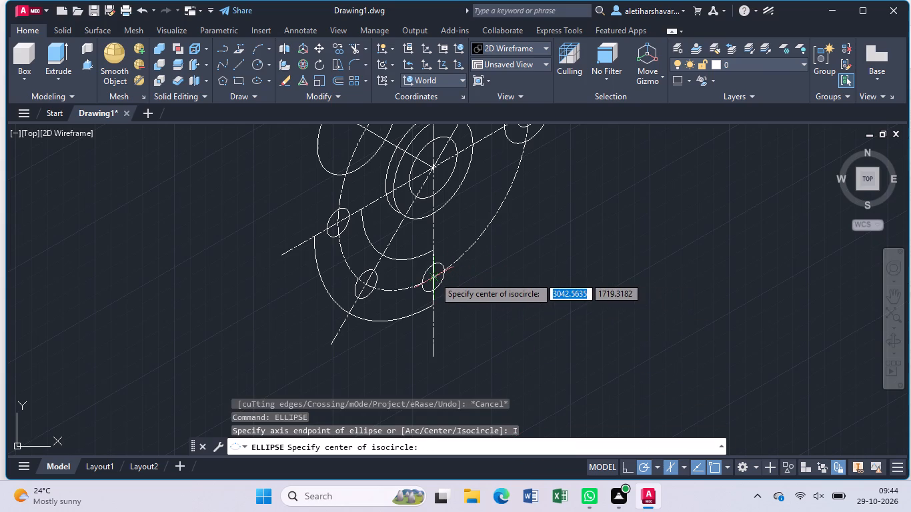
click(434, 277)
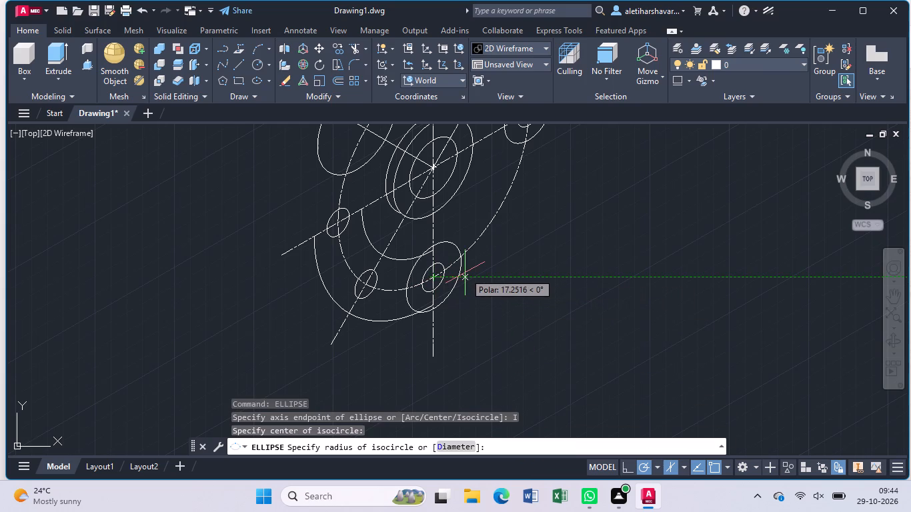
text(15)
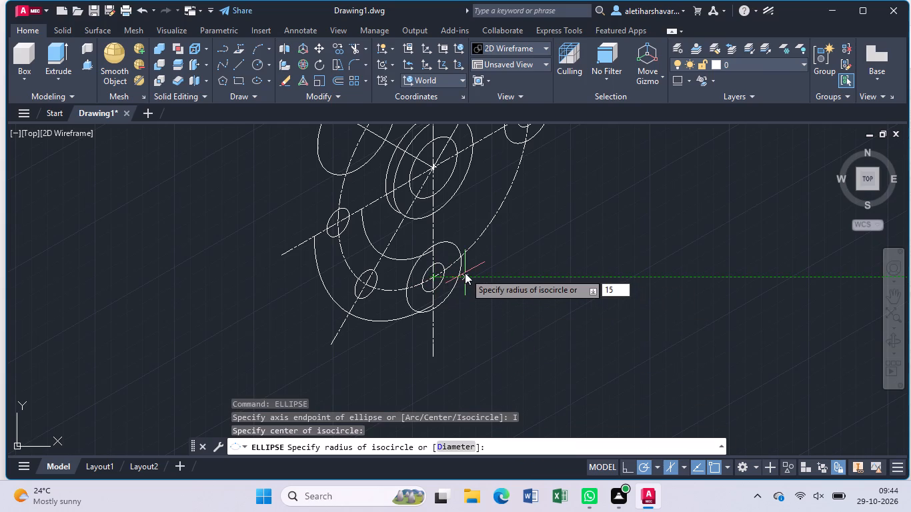
key(Return)
Trim away the portions of the radius-15 isocircle inside the lower lobe, leaving its outer half as the rounded end.
scroll(436, 271, up, 1)
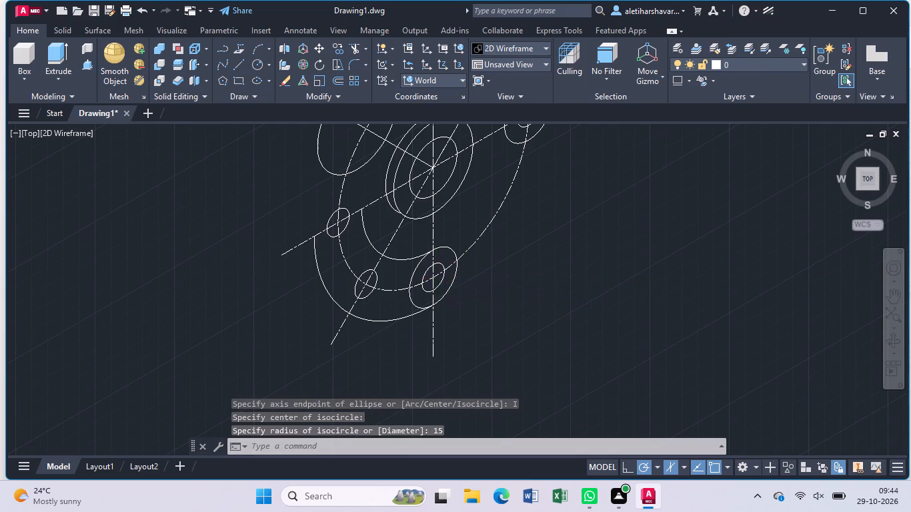
scroll(436, 271, up, 1)
text(tr)
key(Return)
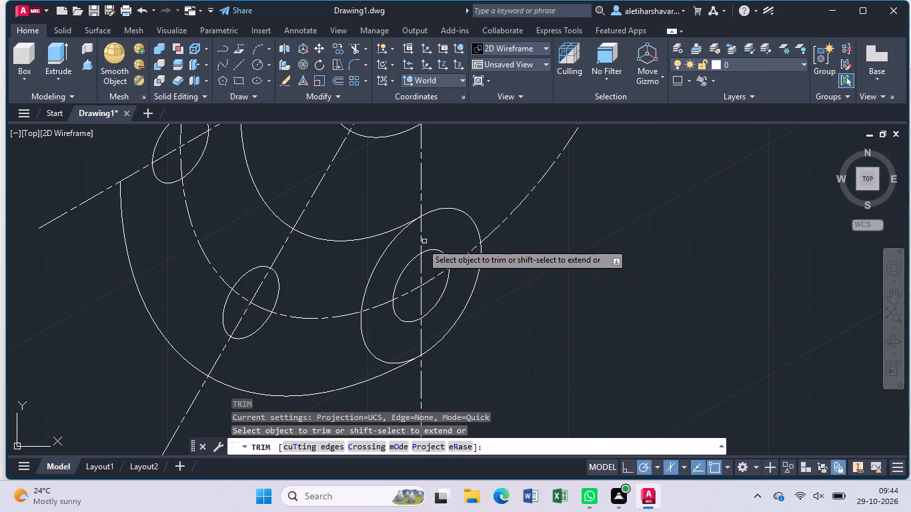
click(377, 263)
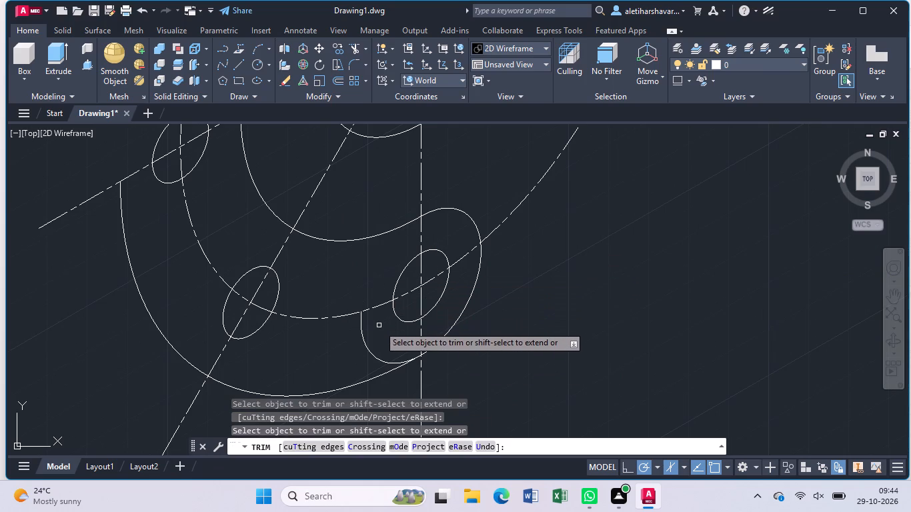
double_click(374, 356)
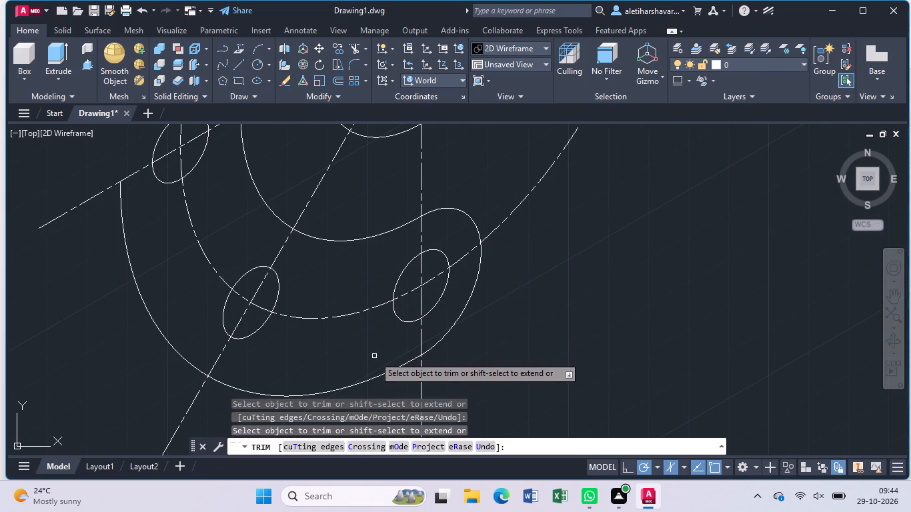
scroll(301, 307, down, 1)
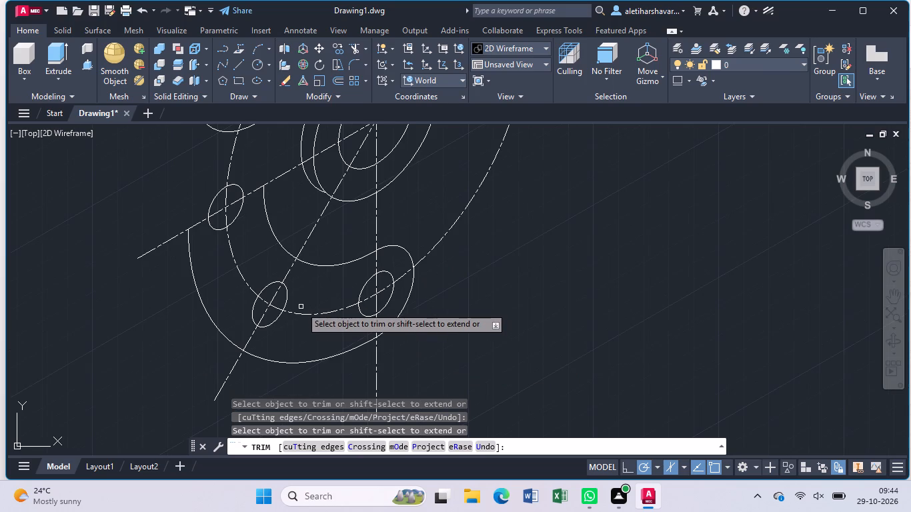
middle_drag(249, 253, 255, 269)
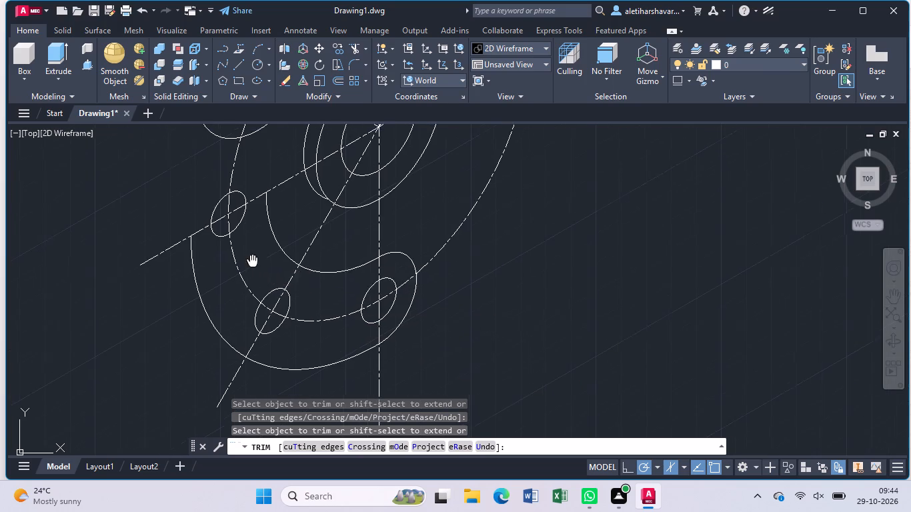
middle_drag(255, 269, 290, 355)
scroll(289, 302, up, 1)
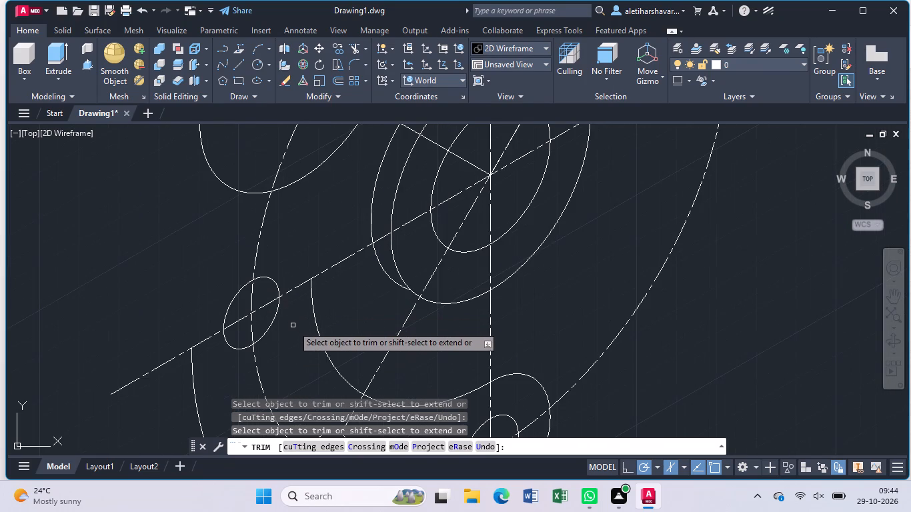
key(Escape)
Draw a radius-15 isocircle centred on the lower lobe's hole that lies on the 30° slanted centreline.
text(ell)
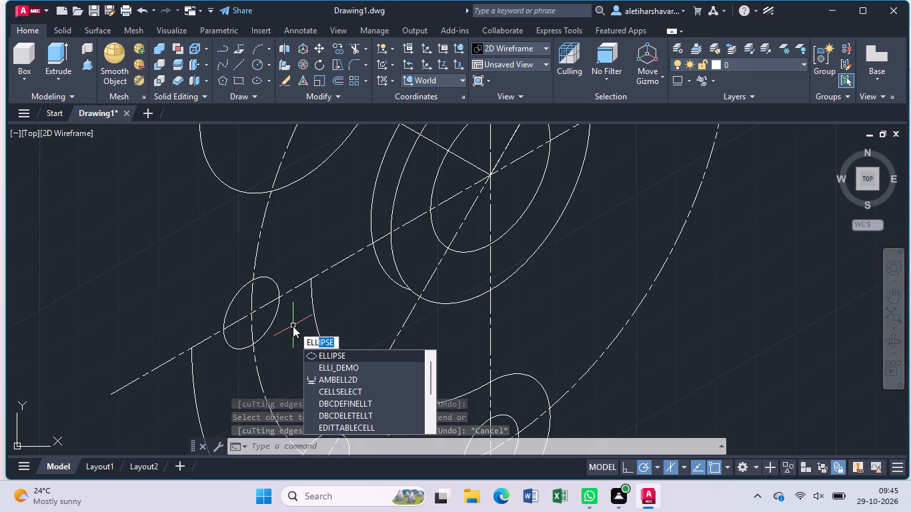
click(349, 358)
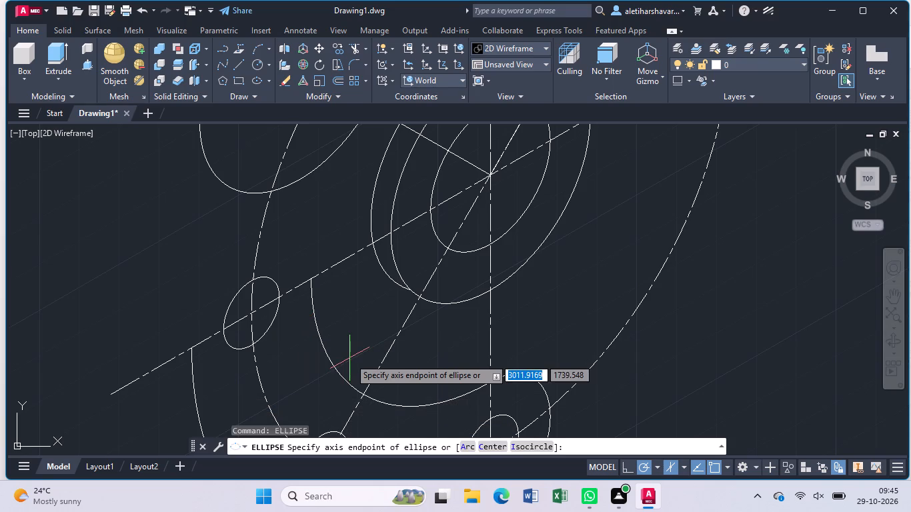
click(526, 451)
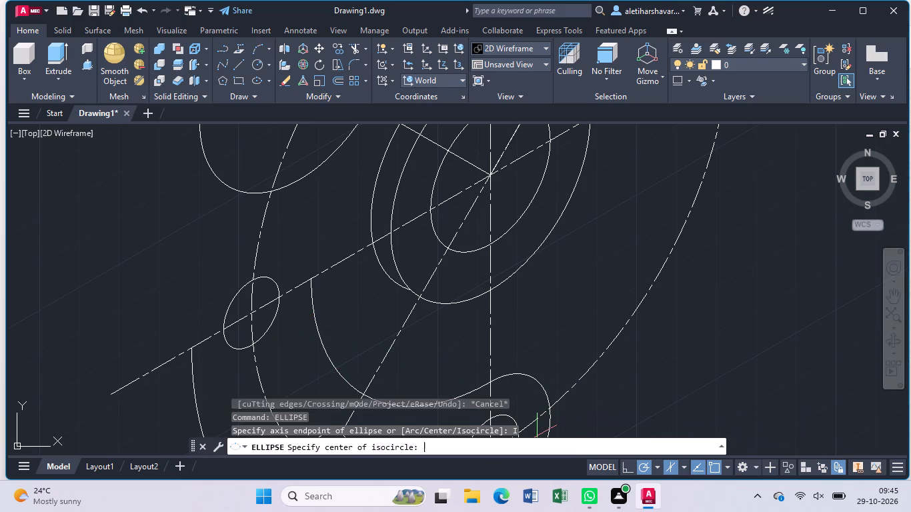
click(255, 315)
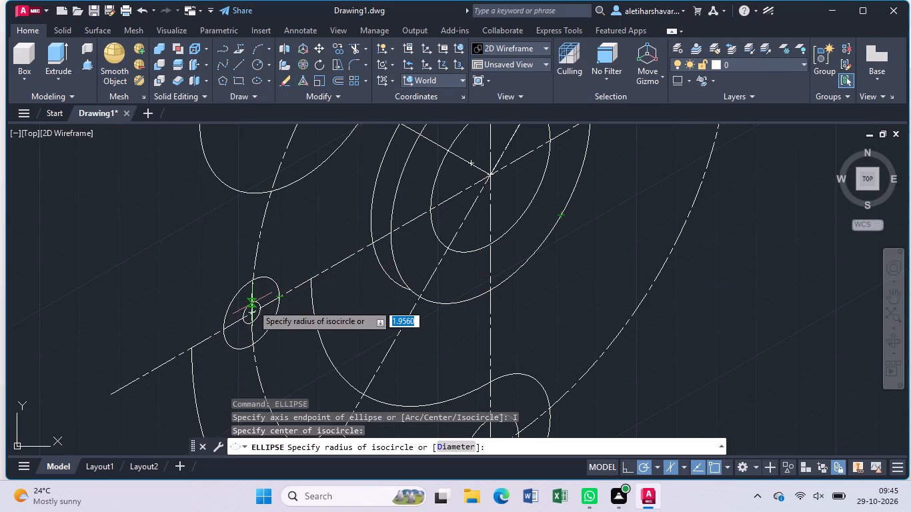
scroll(251, 307, up, 8)
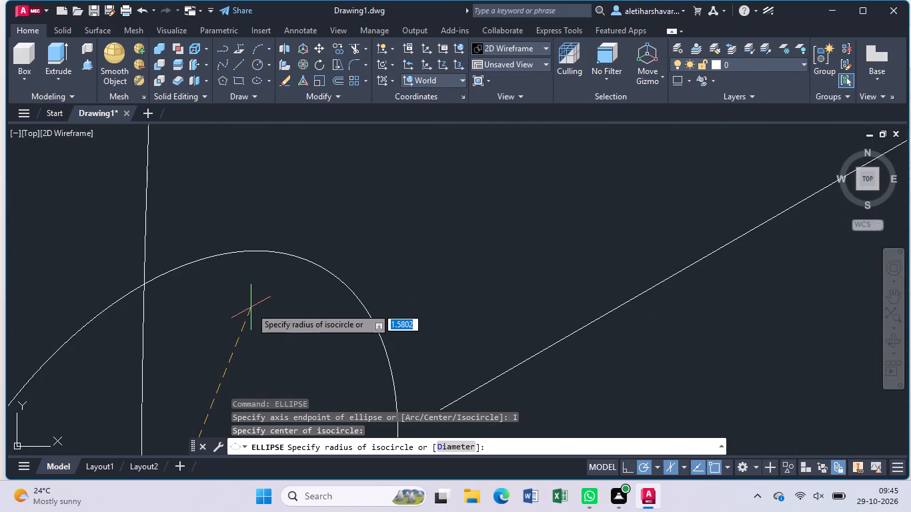
middle_drag(239, 345, 271, 213)
drag(238, 343, 259, 257)
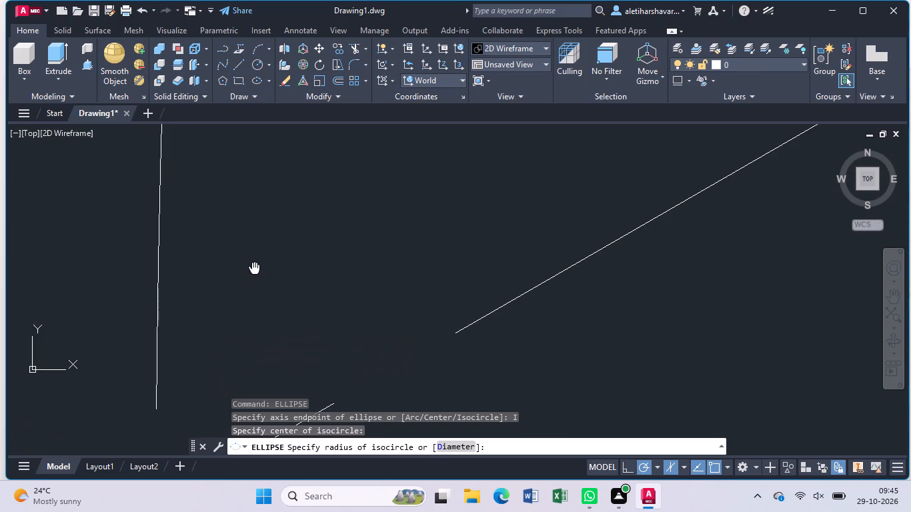
middle_drag(271, 213, 295, 166)
drag(285, 183, 295, 166)
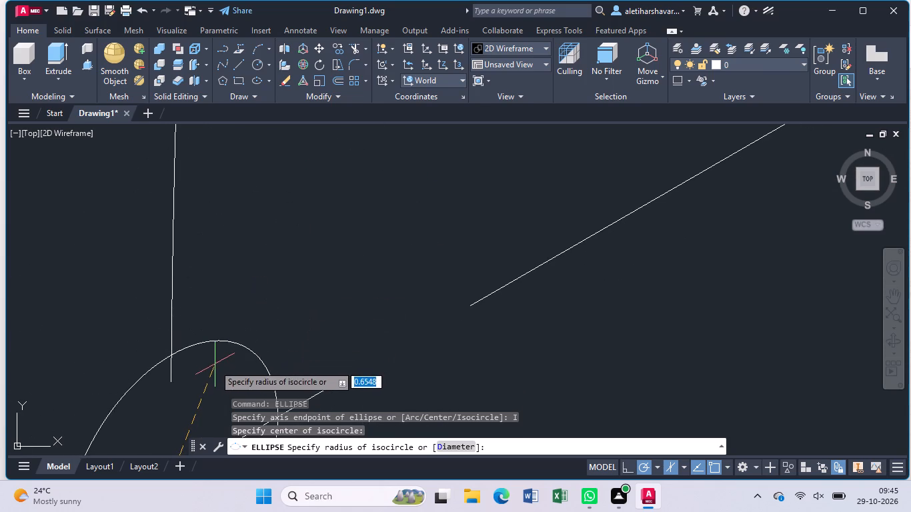
middle_drag(214, 365, 287, 163)
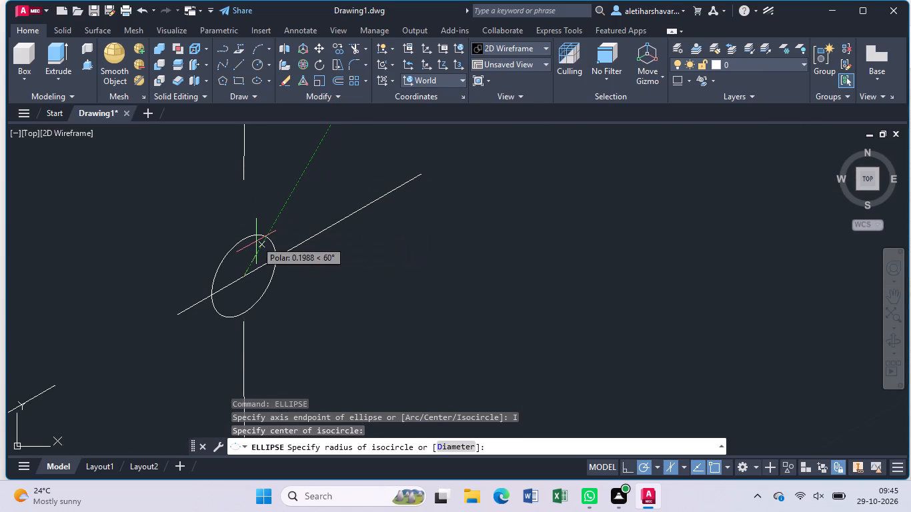
scroll(253, 252, up, 3)
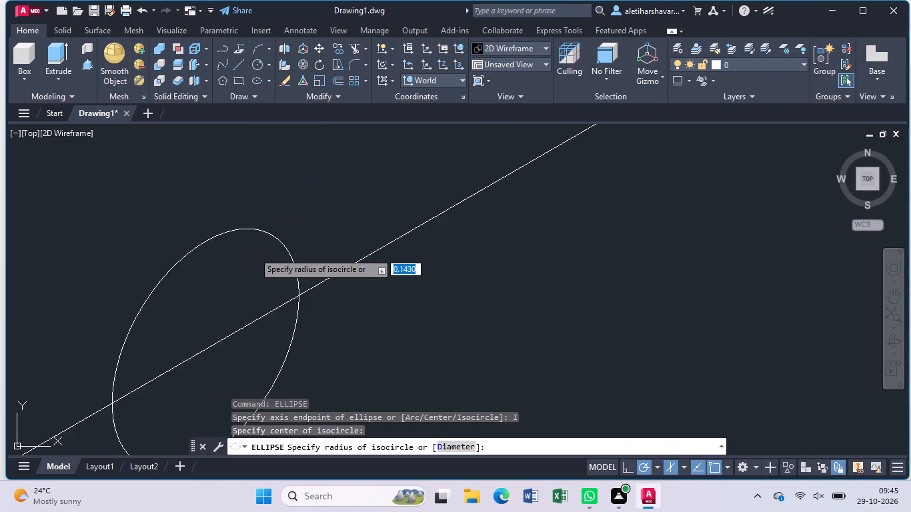
scroll(253, 252, up, 2)
middle_drag(253, 252, 366, 99)
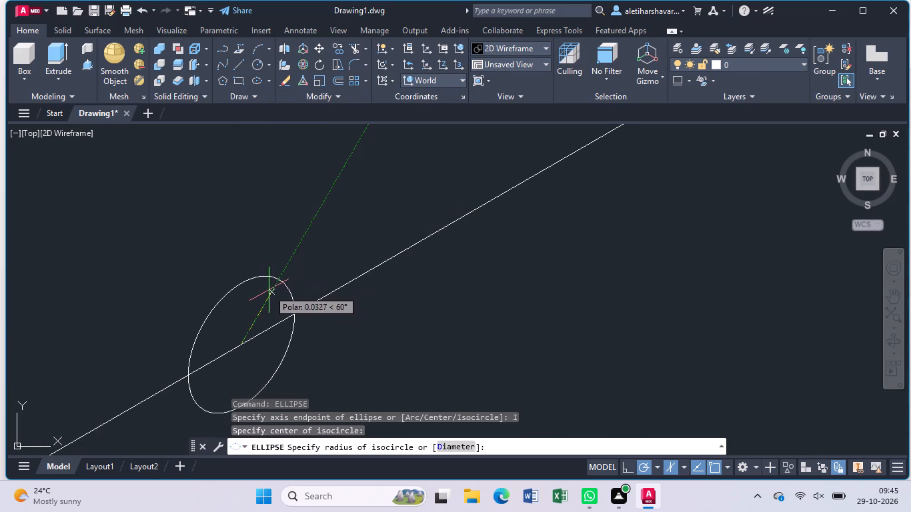
middle_drag(264, 297, 280, 139)
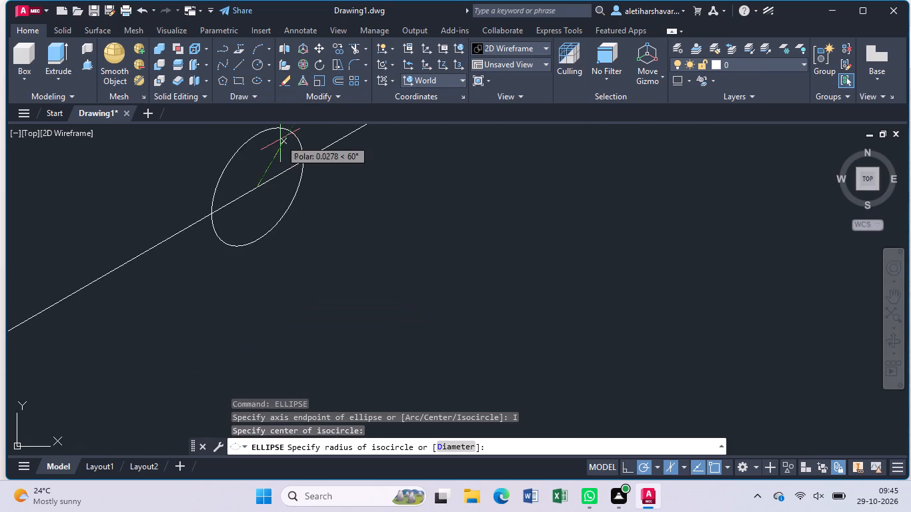
scroll(267, 166, up, 3)
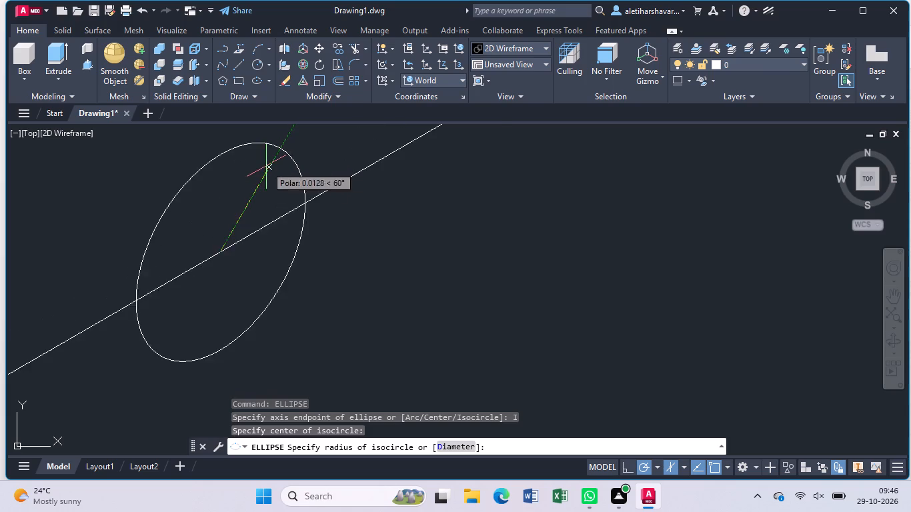
scroll(266, 166, up, 1)
scroll(230, 225, up, 3)
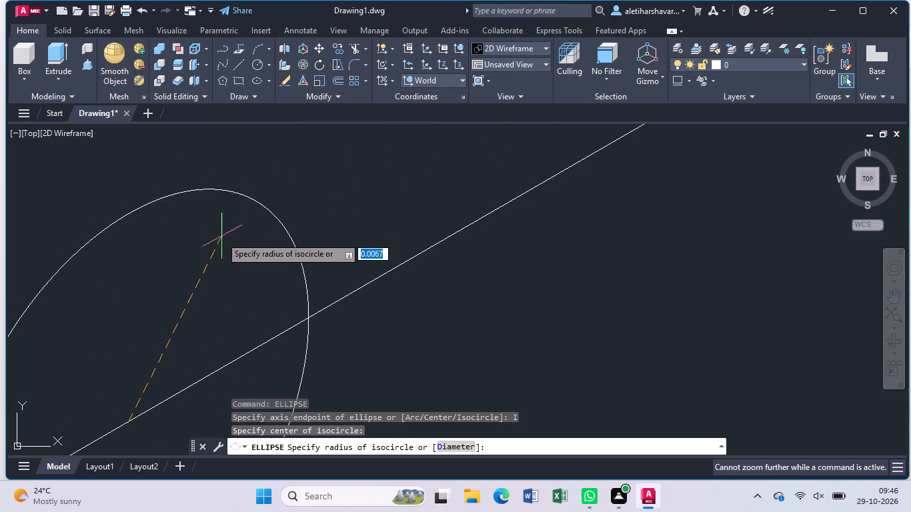
middle_drag(185, 334, 231, 182)
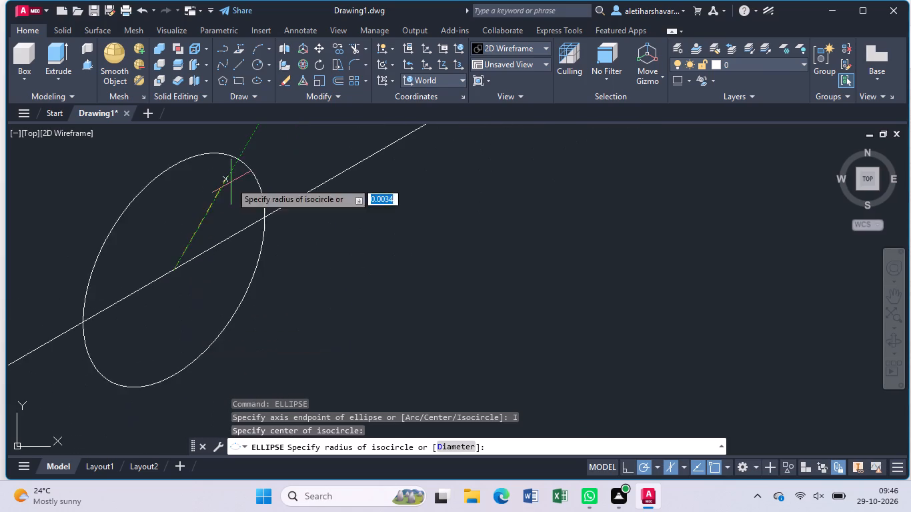
scroll(195, 227, up, 4)
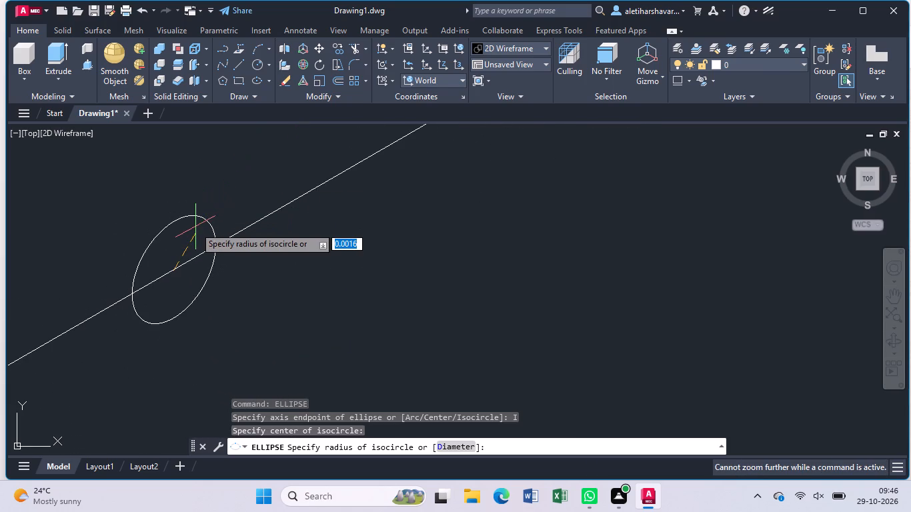
scroll(195, 227, up, 9)
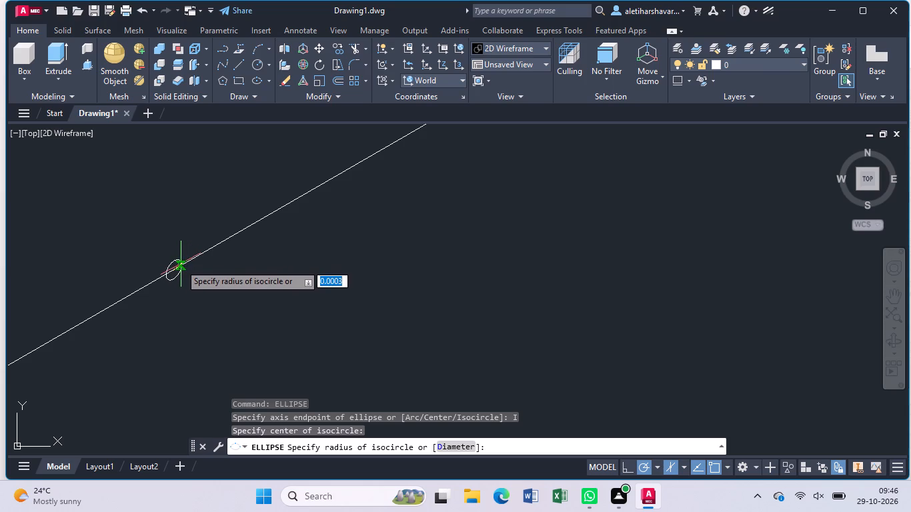
scroll(179, 265, up, 3)
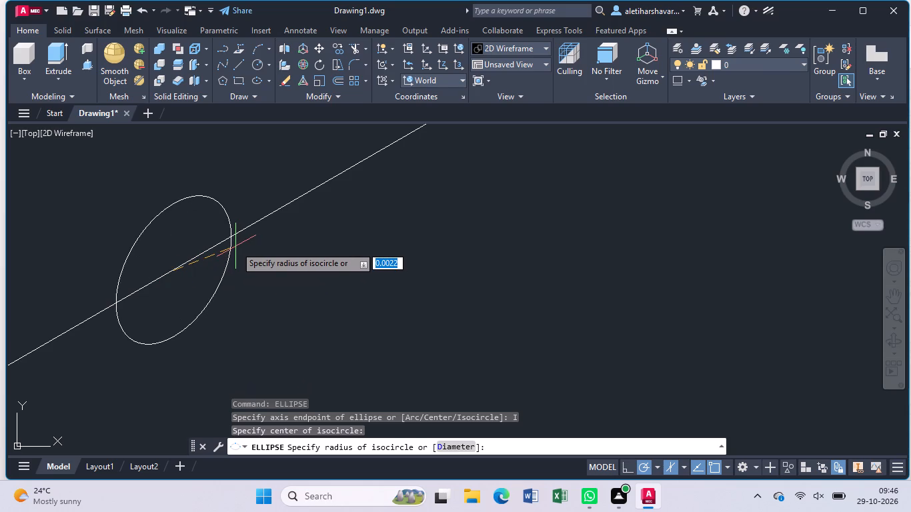
key(1)
key(5)
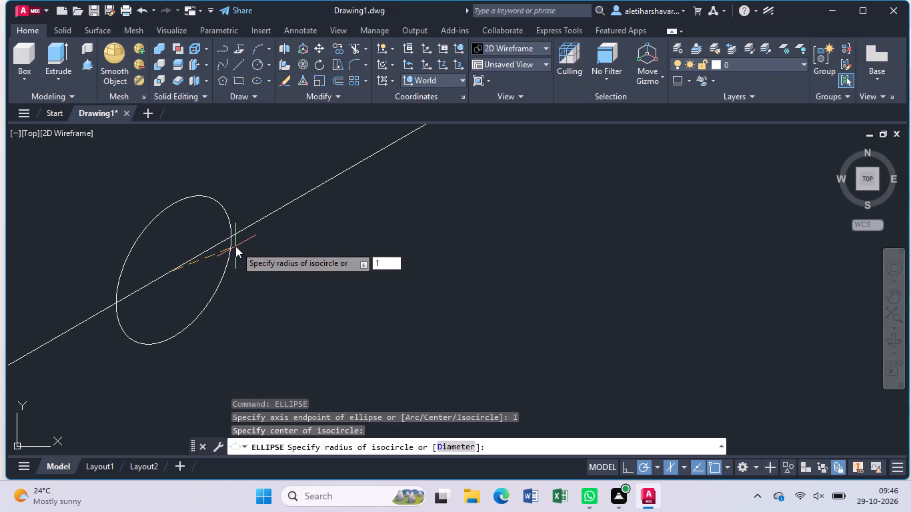
key(Return)
scroll(233, 248, down, 2)
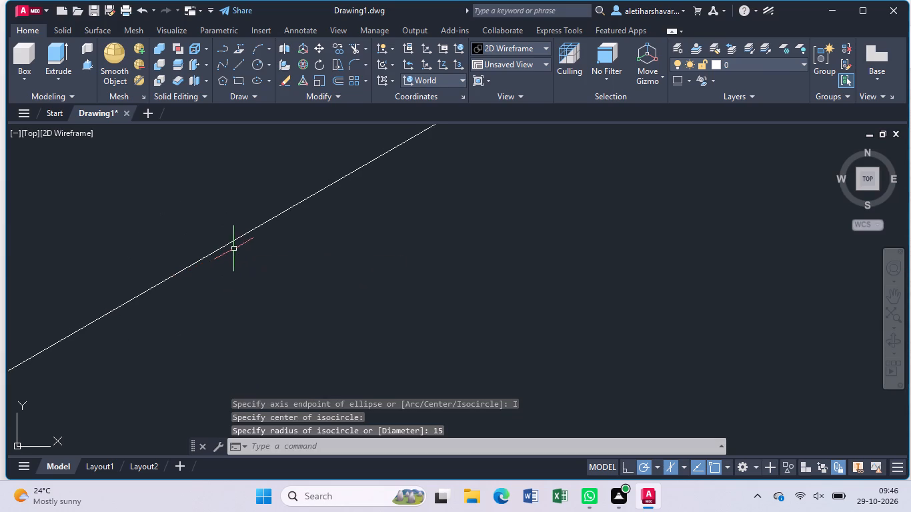
scroll(233, 249, down, 16)
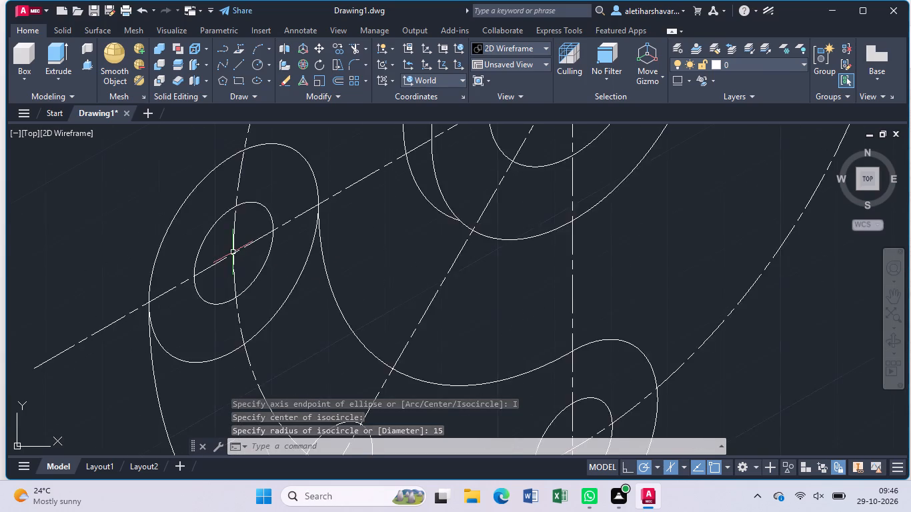
scroll(233, 252, down, 3)
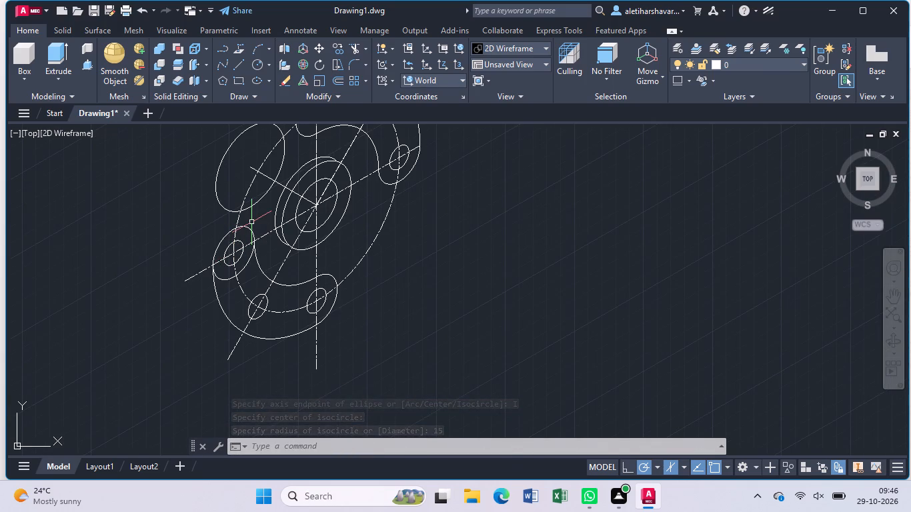
middle_drag(252, 222, 288, 293)
scroll(288, 293, up, 1)
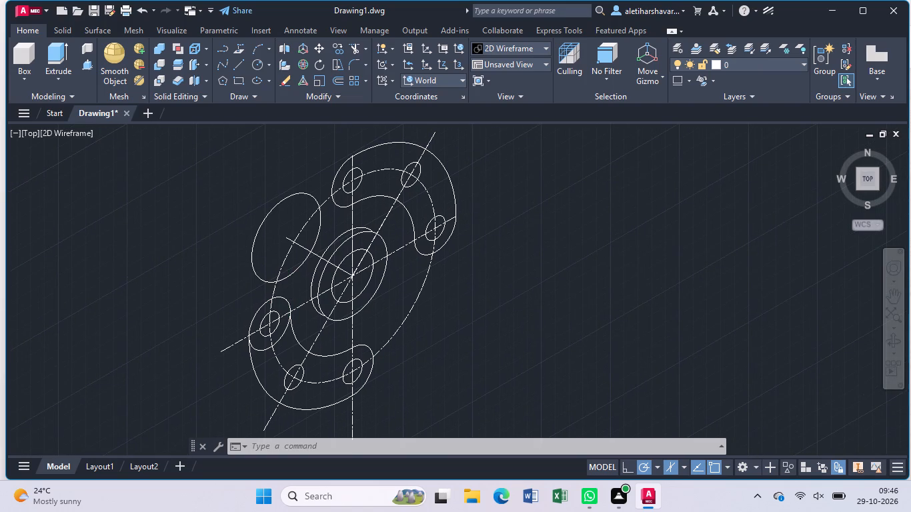
scroll(288, 293, down, 1)
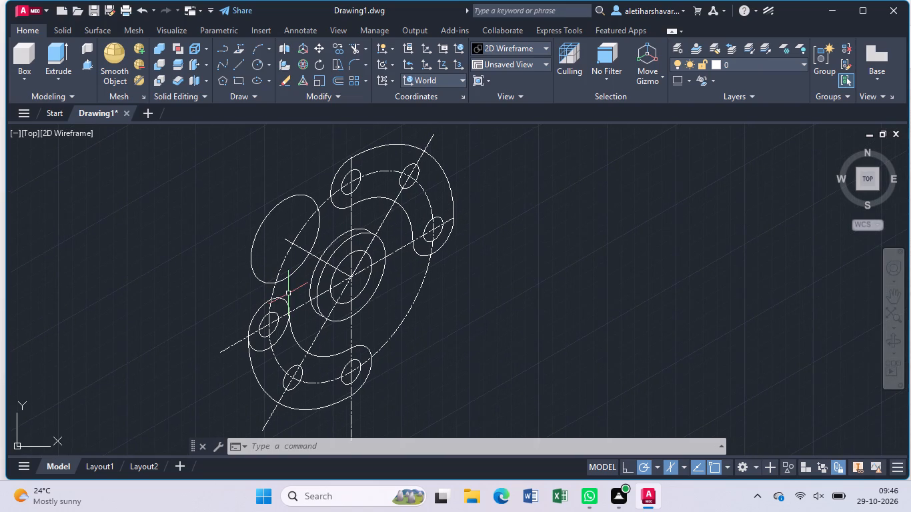
Trim away the portions of the radius-15 isocircle inside the lower lobe, leaving its outer half as the rounded end.
text(tr)
key(Return)
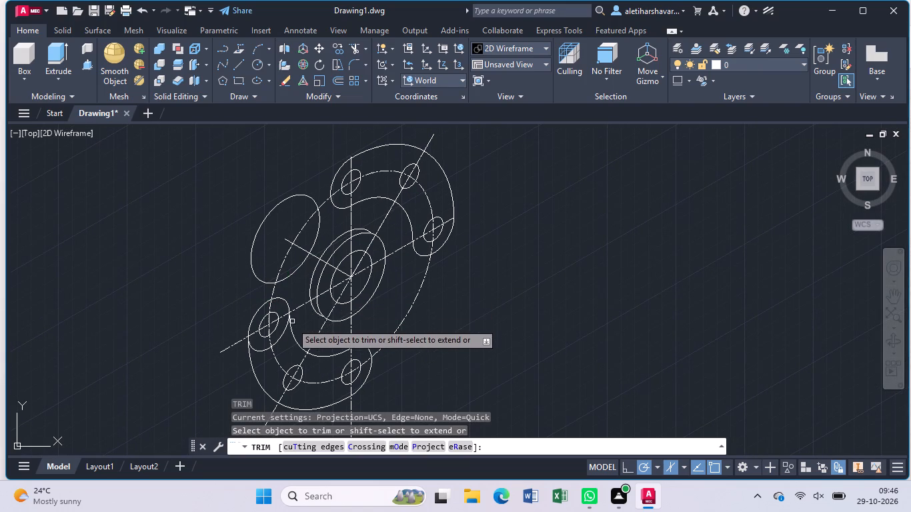
click(279, 339)
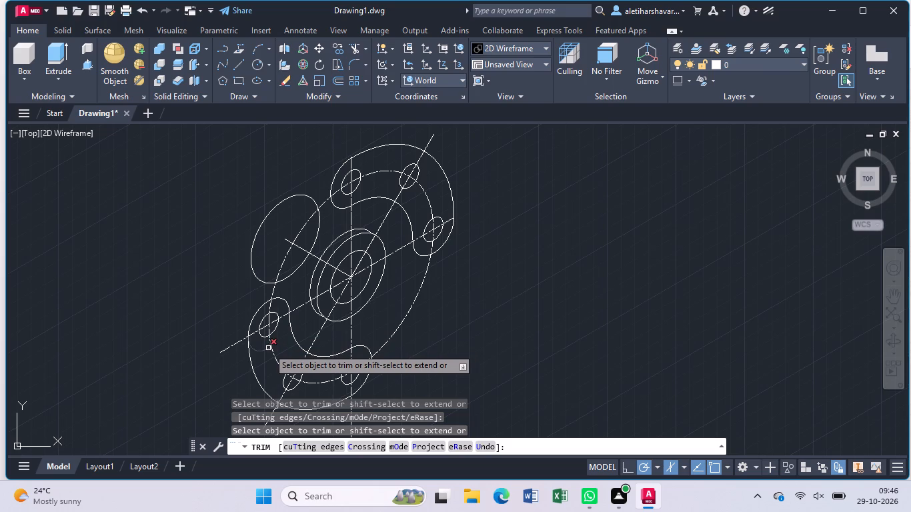
click(268, 348)
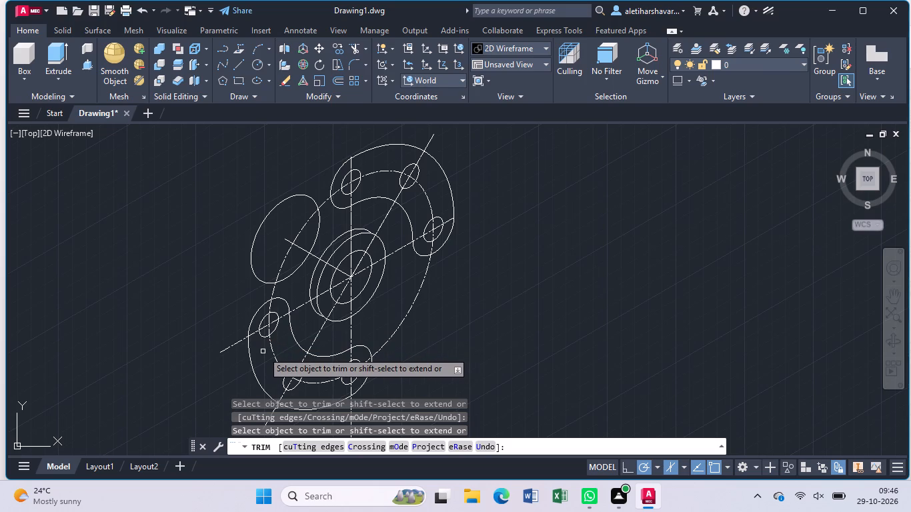
Trim away the dash-dot hole-circle centreline between the two lobes on both sides, including the part crossing the separate isocircle.
click(409, 307)
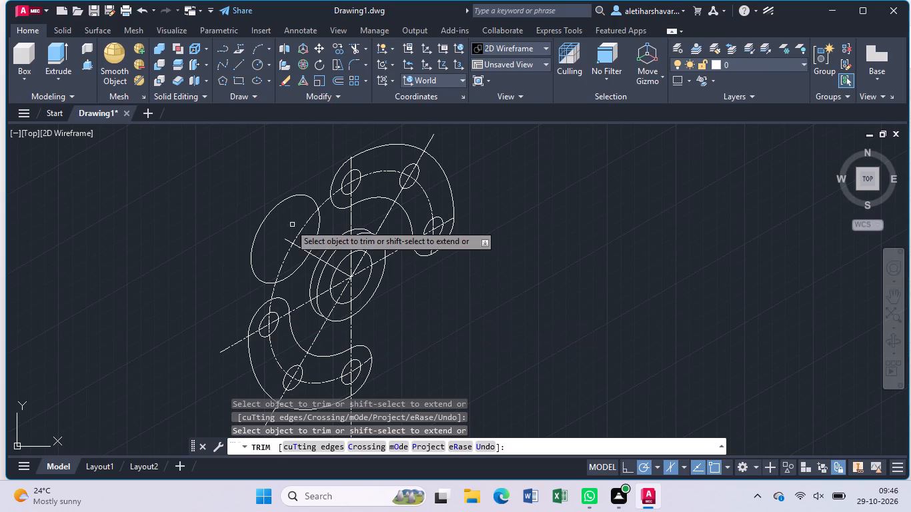
click(303, 225)
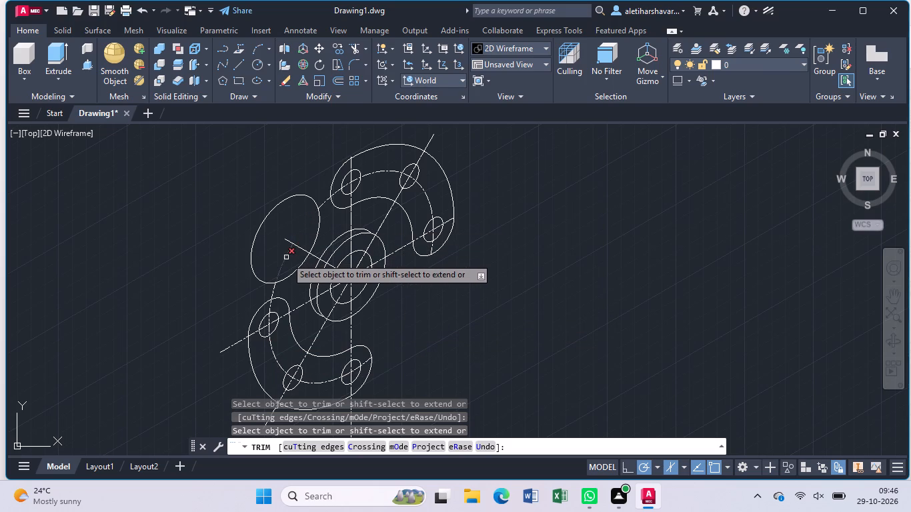
click(286, 257)
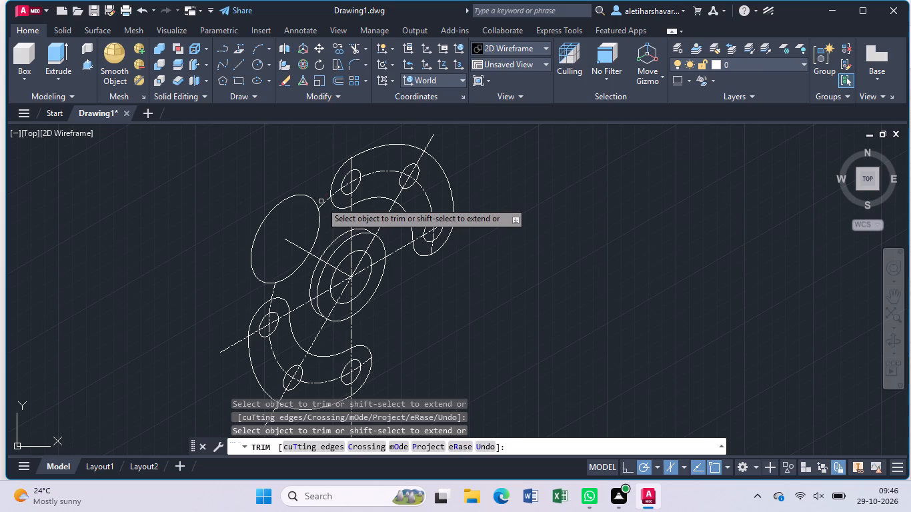
click(321, 203)
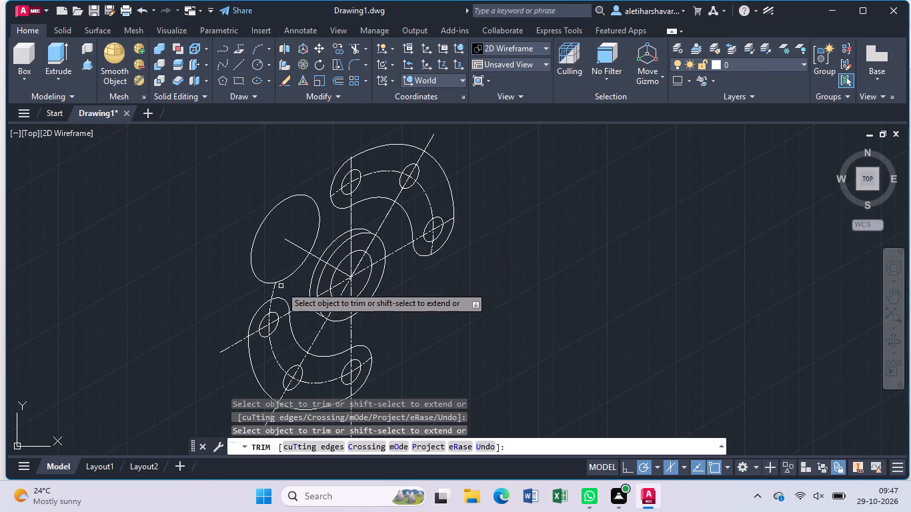
click(275, 289)
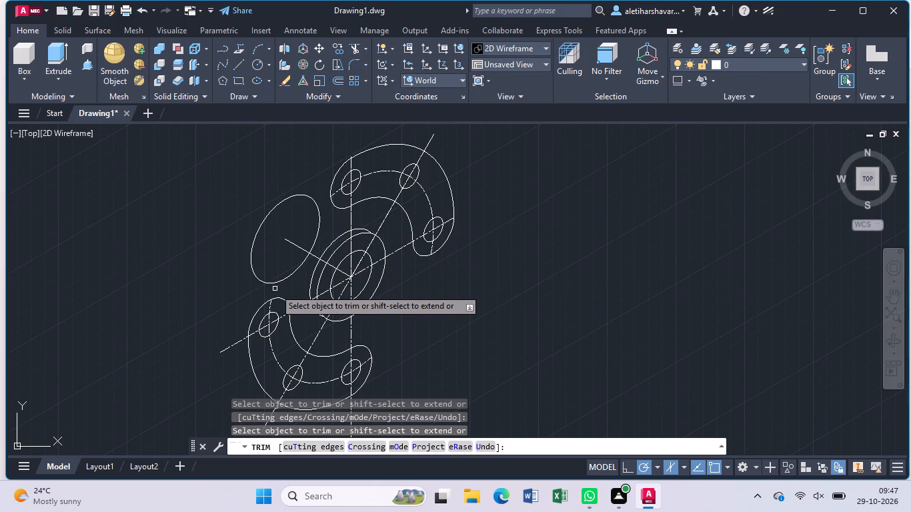
key(Escape)
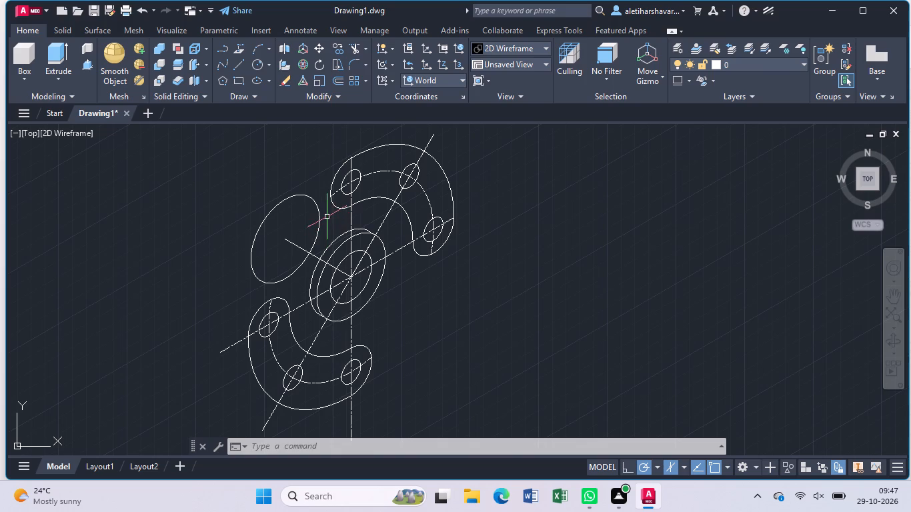
Draw a 30-unit line at 30° from the upper lobe's rounded end beside the vertical centreline, continuing vertically down about 50 units into the central boss.
scroll(333, 206, up, 1)
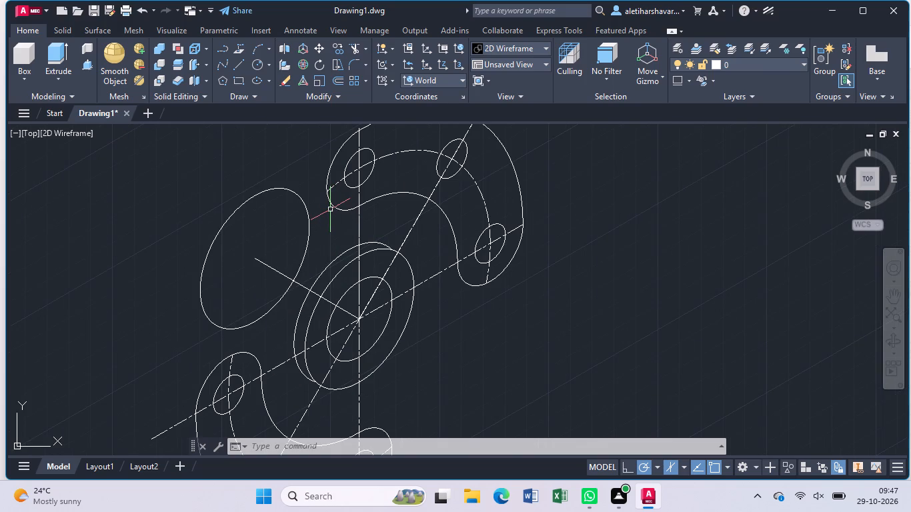
key(l)
key(Return)
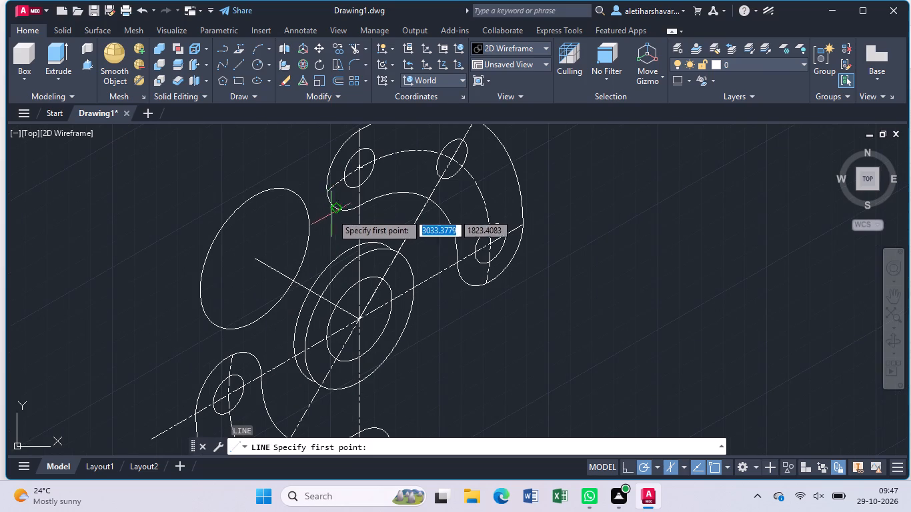
click(327, 188)
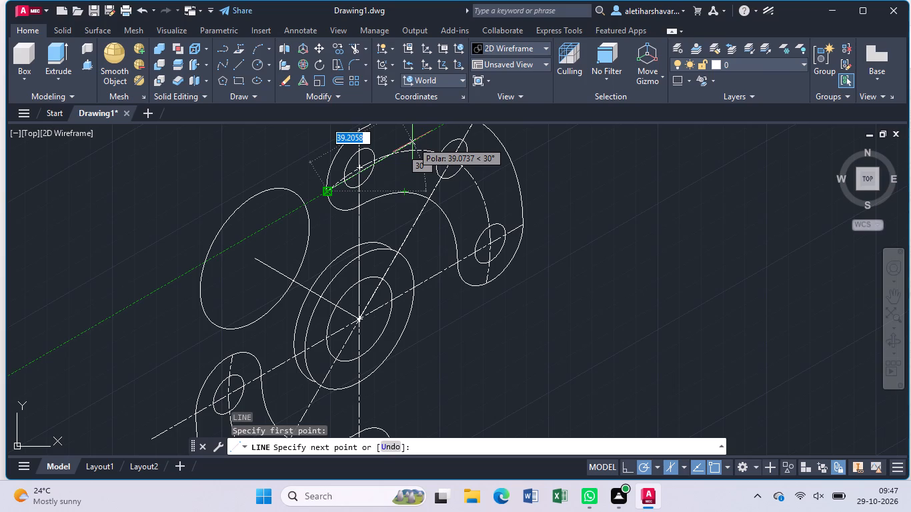
text(30)
key(Return)
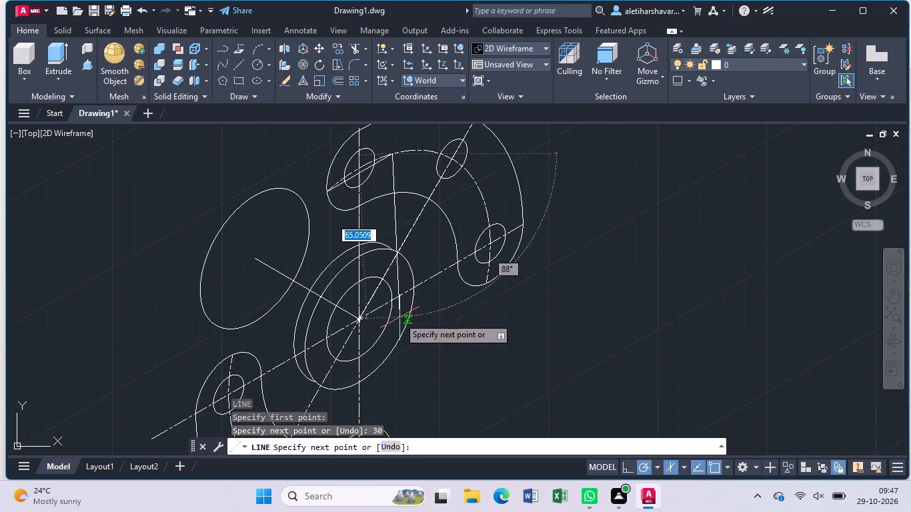
click(398, 281)
key(Escape)
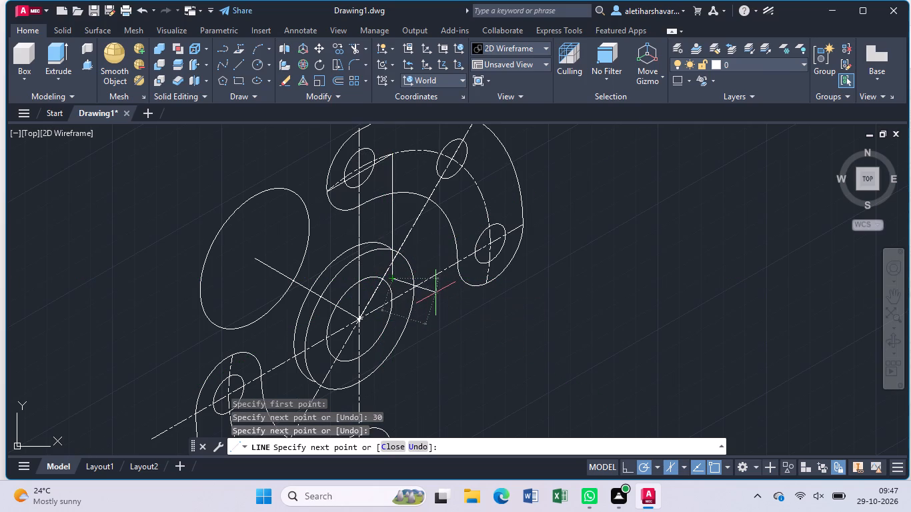
Draw a vertical line about 50.6 units long from the same rounded end of the upper lobe down into the central boss.
key(l)
key(Return)
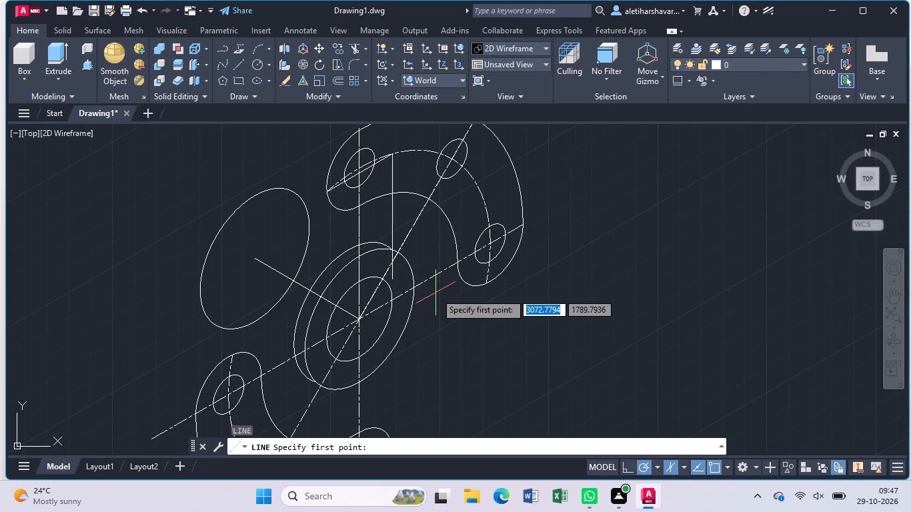
click(331, 191)
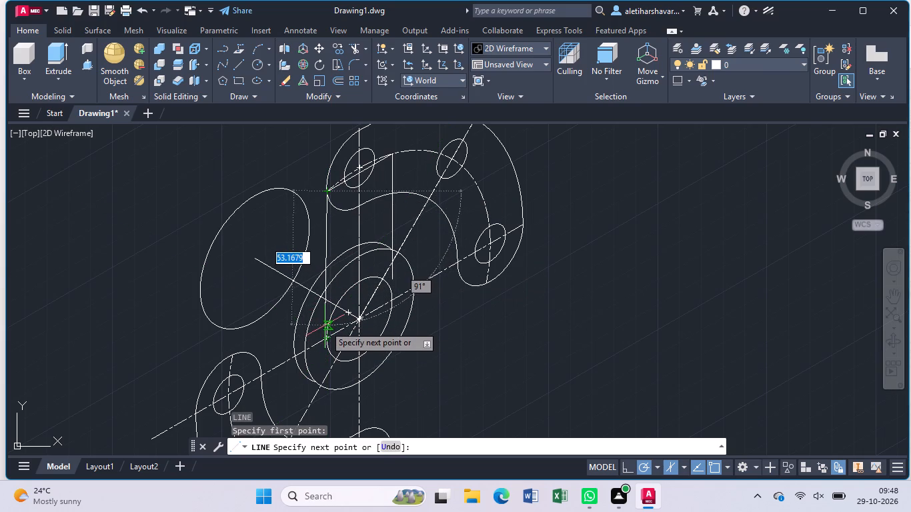
scroll(325, 325, up, 2)
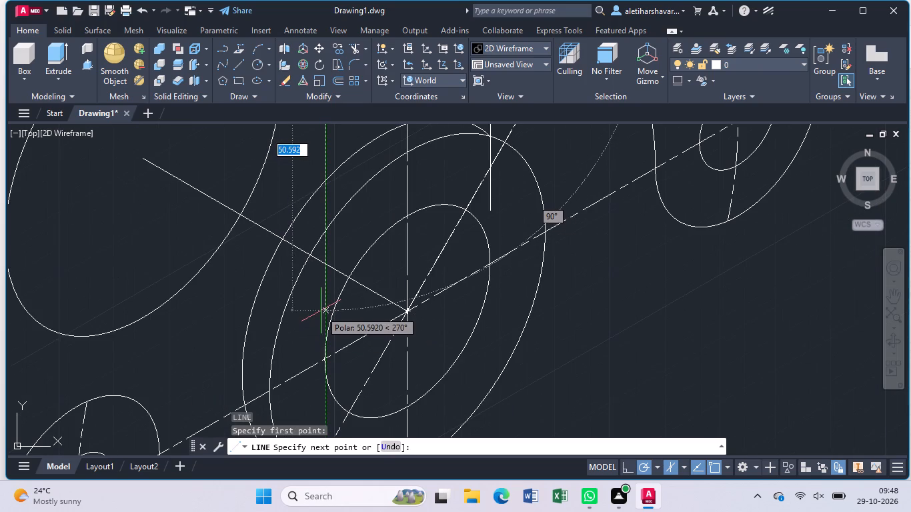
click(321, 311)
key(Escape)
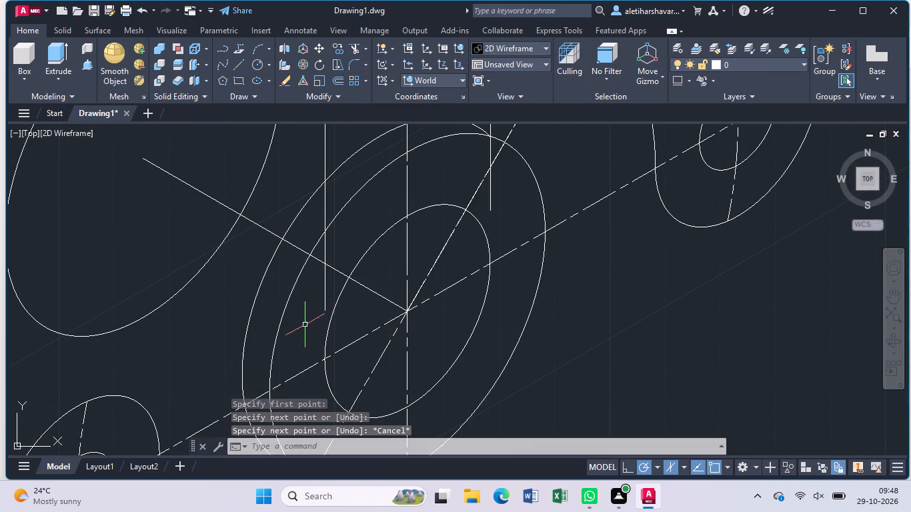
Trim away the parts of both vertical web lines that run inside the central boss's outline.
text(tr)
key(Return)
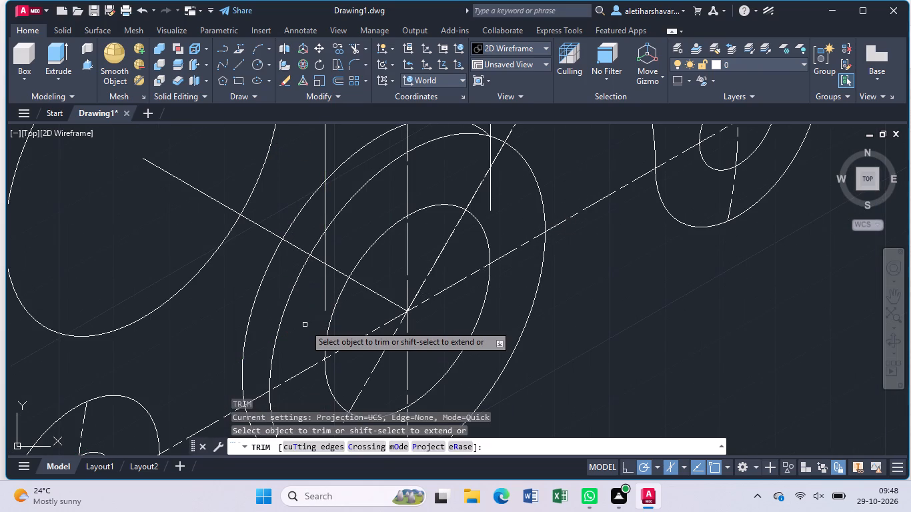
click(325, 204)
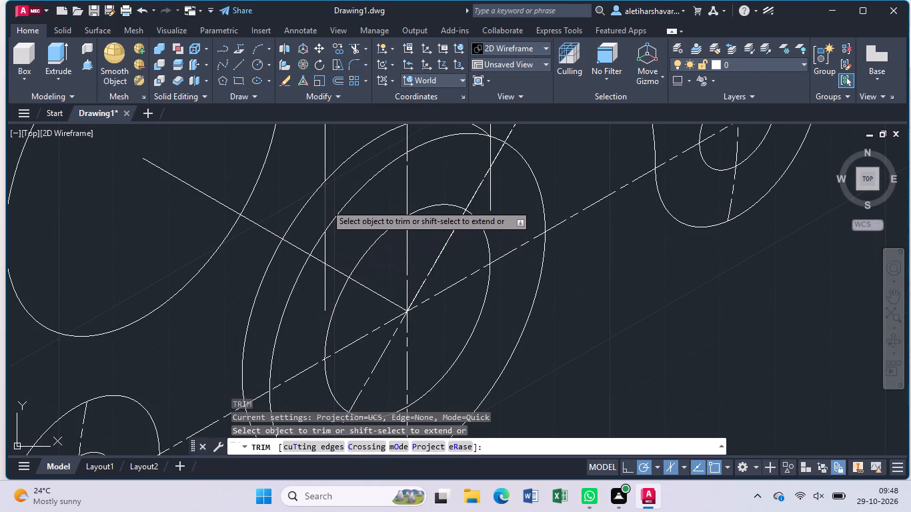
click(325, 243)
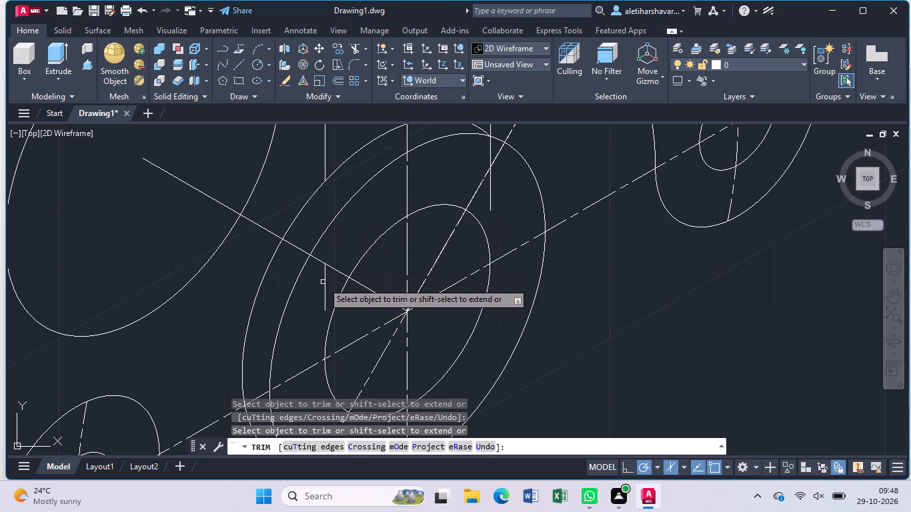
click(324, 284)
middle_drag(354, 202, 297, 323)
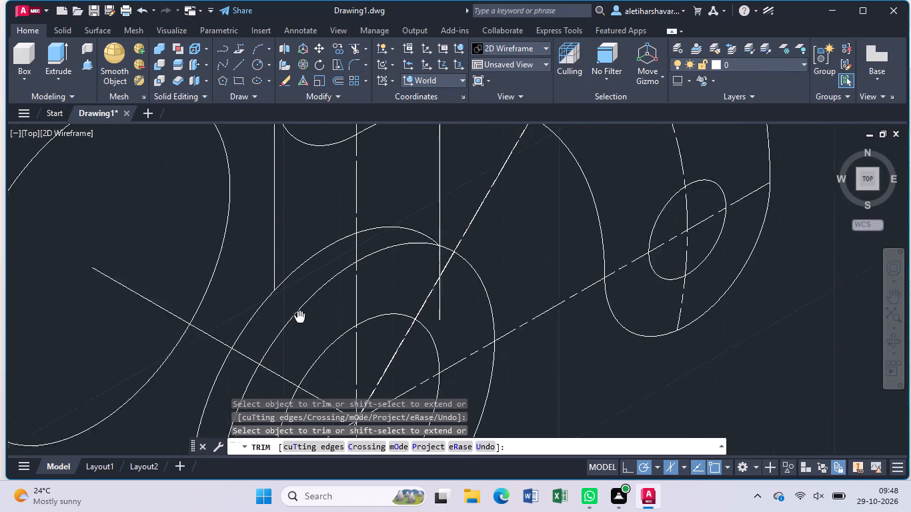
middle_drag(297, 323, 293, 329)
click(431, 274)
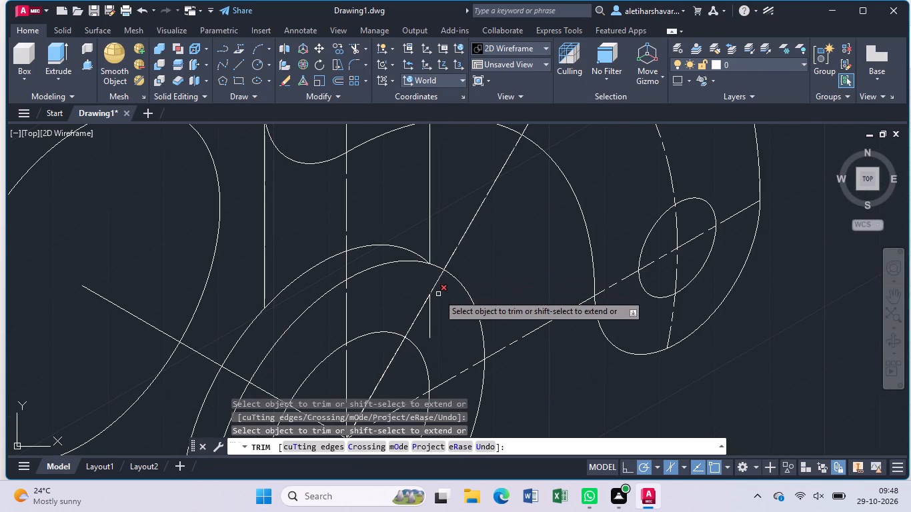
click(432, 327)
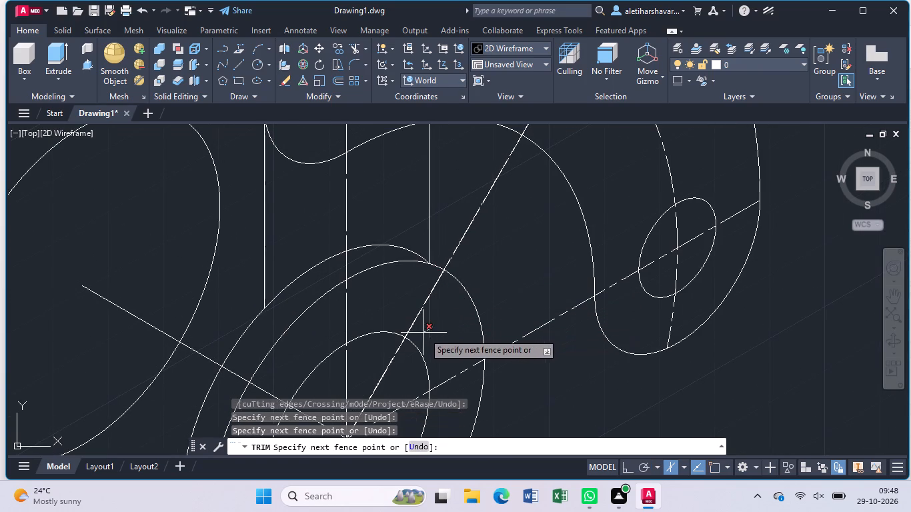
click(423, 333)
Trim away the 30° construction line and the part of the vertical web line that lies inside the upper lobe.
scroll(424, 329, down, 2)
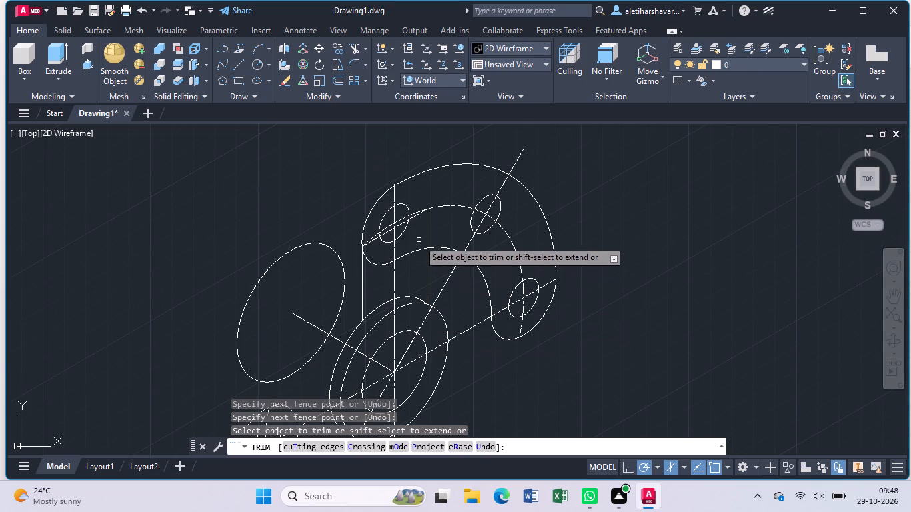
scroll(415, 231, up, 1)
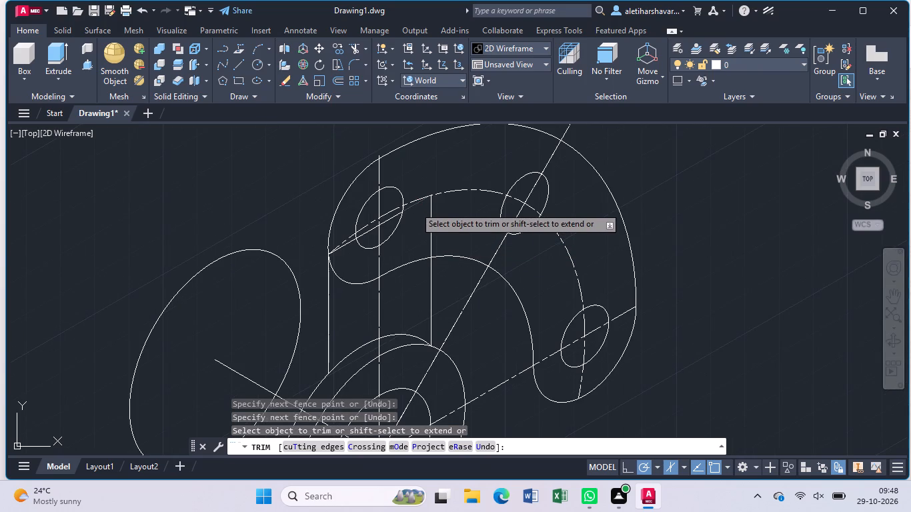
click(415, 207)
click(430, 229)
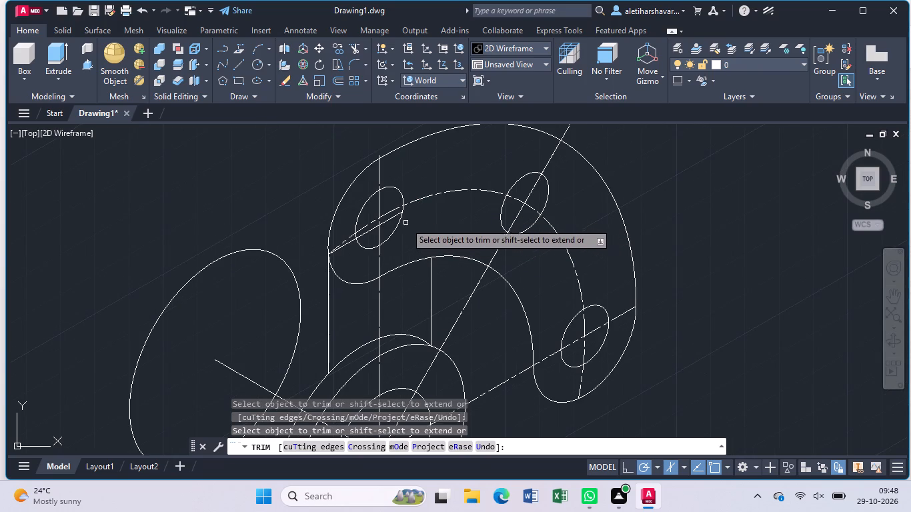
click(392, 219)
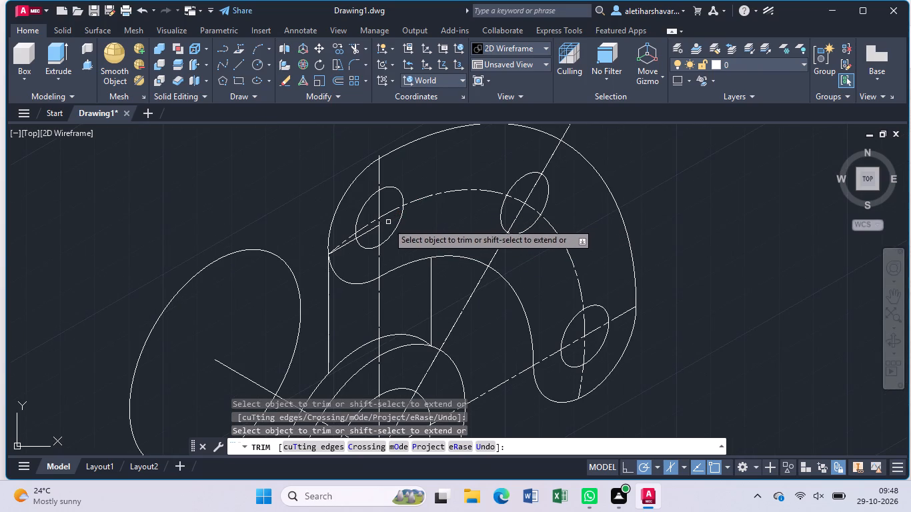
double_click(372, 231)
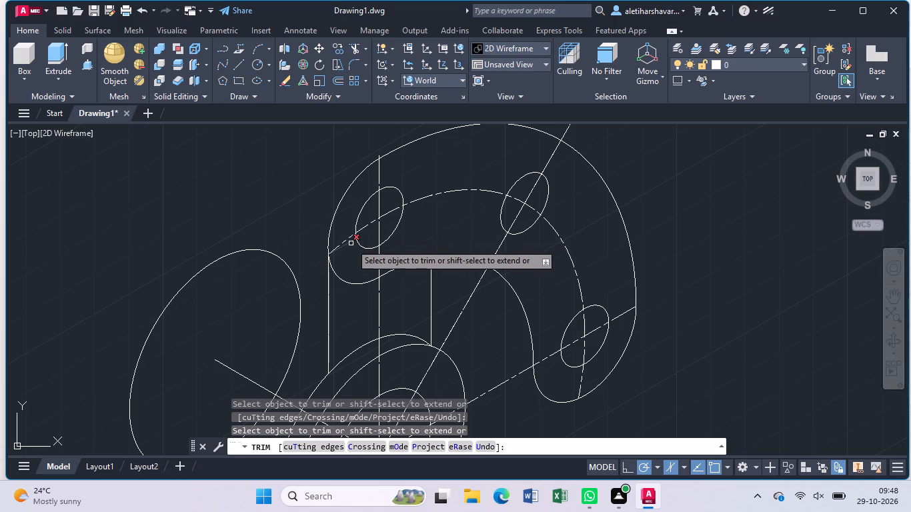
click(349, 244)
scroll(349, 244, down, 2)
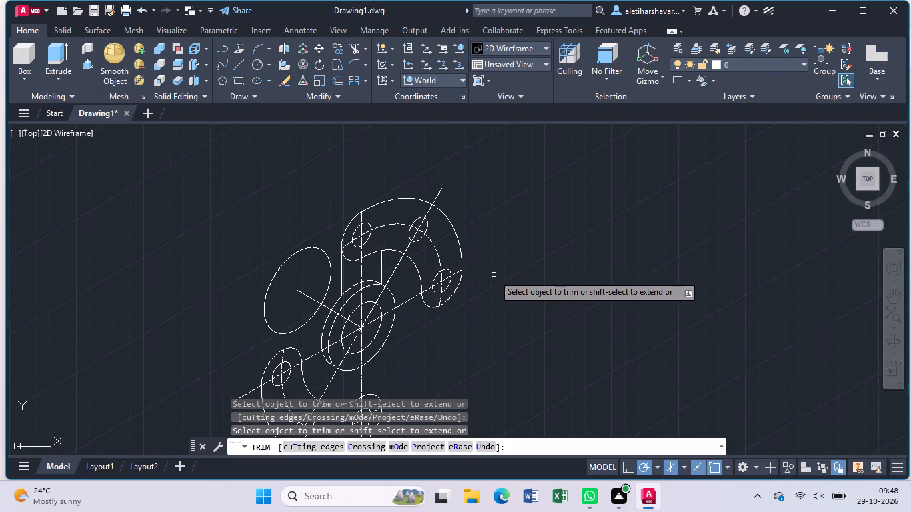
key(Escape)
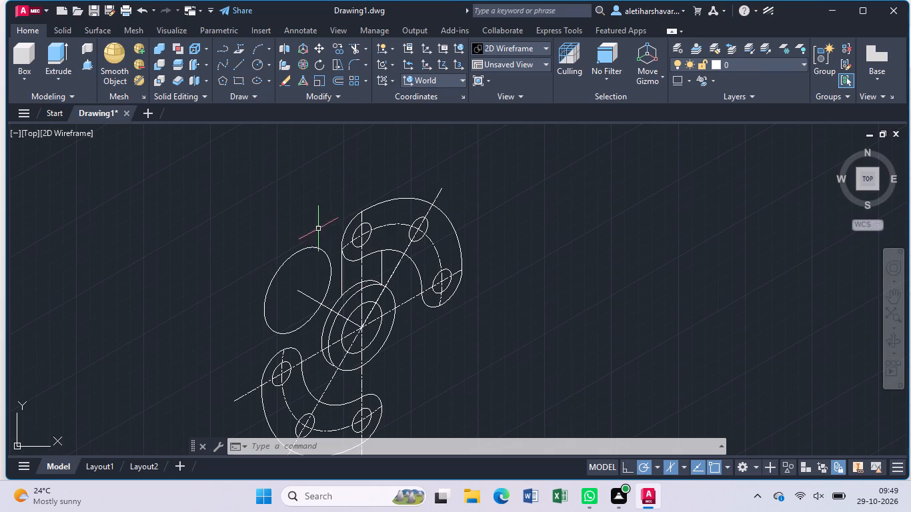
Draw a 5-unit line at 150° from the centre of the upper lobe's hole on the vertical centreline.
scroll(323, 236, up, 2)
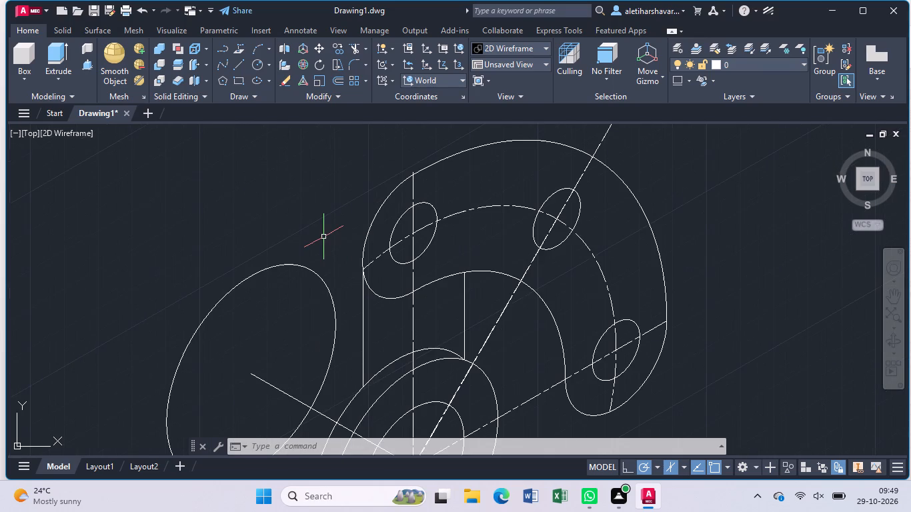
key(l)
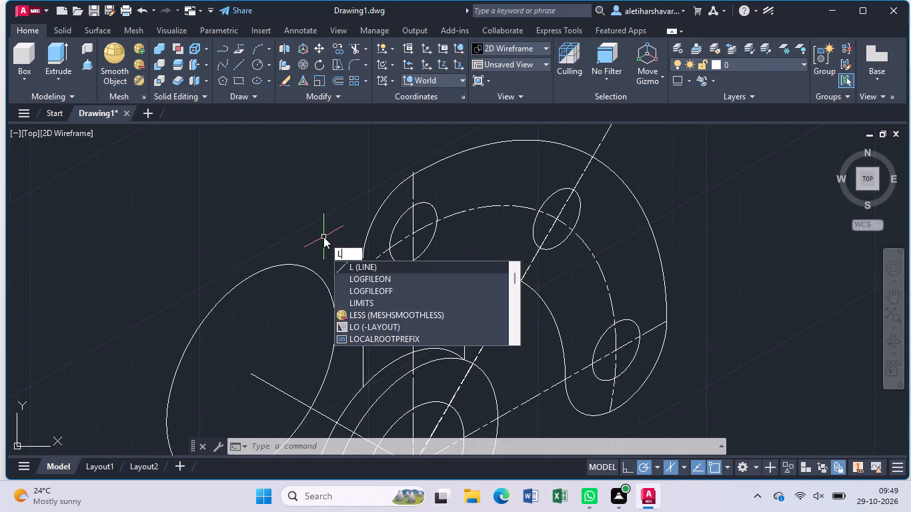
key(Return)
scroll(362, 262, up, 2)
click(490, 187)
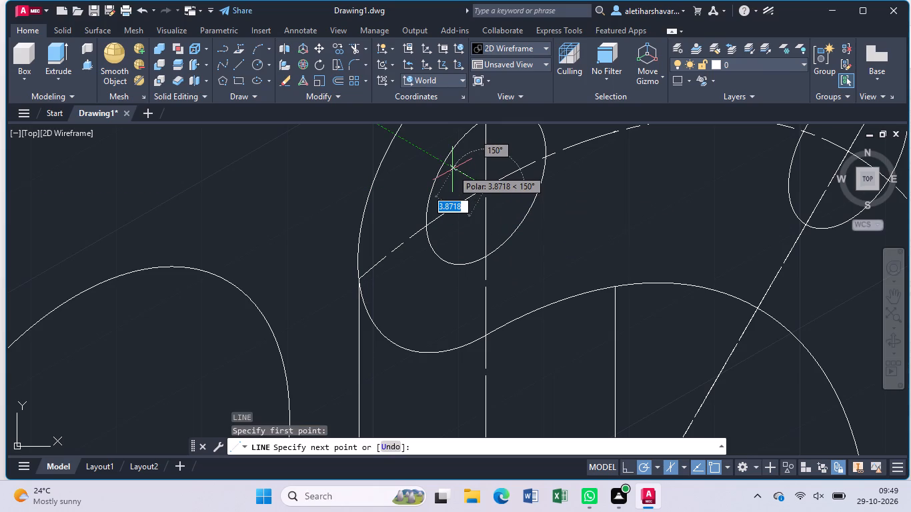
key(5)
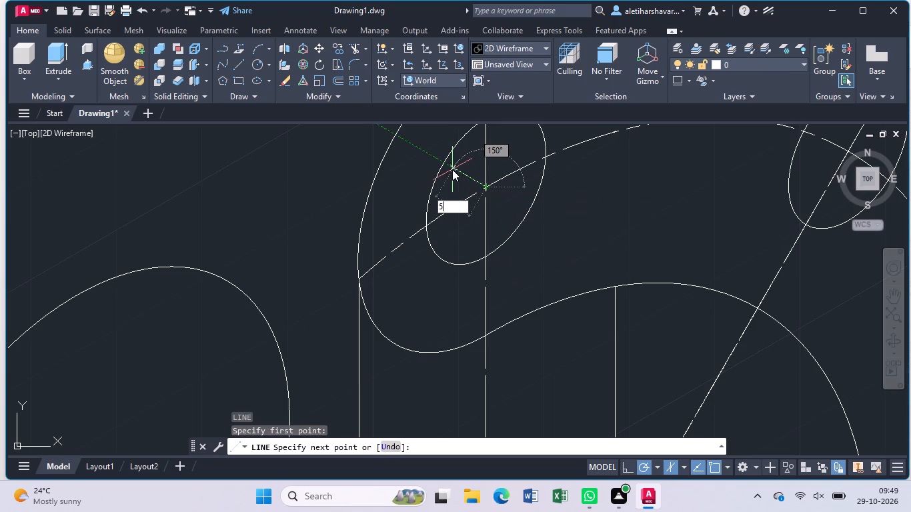
key(Return)
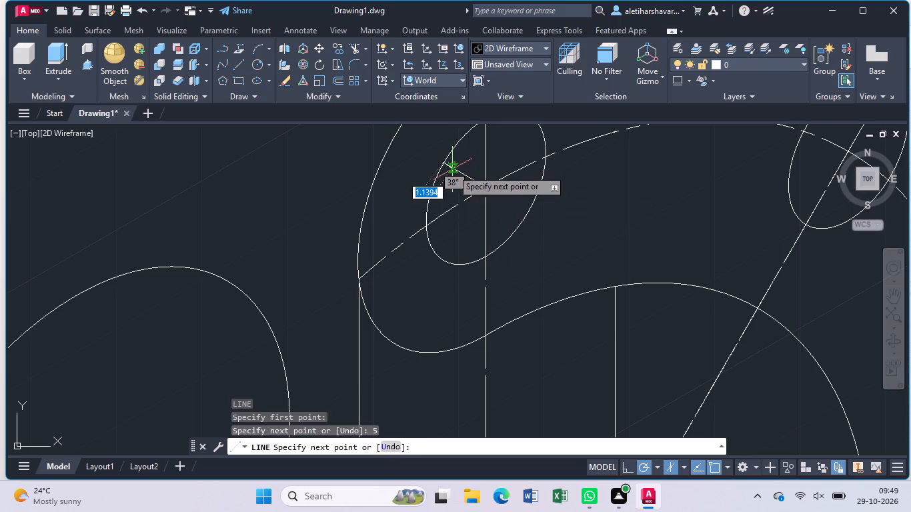
key(Escape)
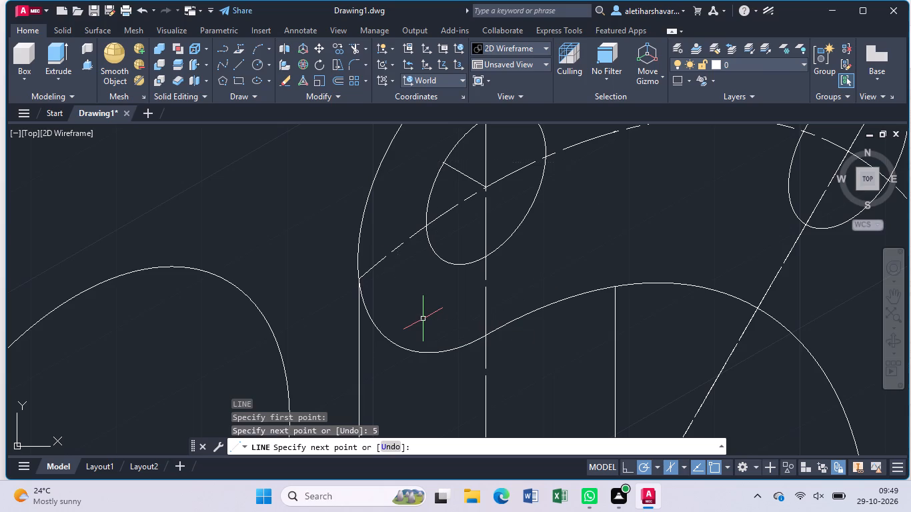
Copy the upper lobe's rounded-end arc from the hole centre to the far end of the 5-unit, 150° line.
scroll(417, 327, down, 1)
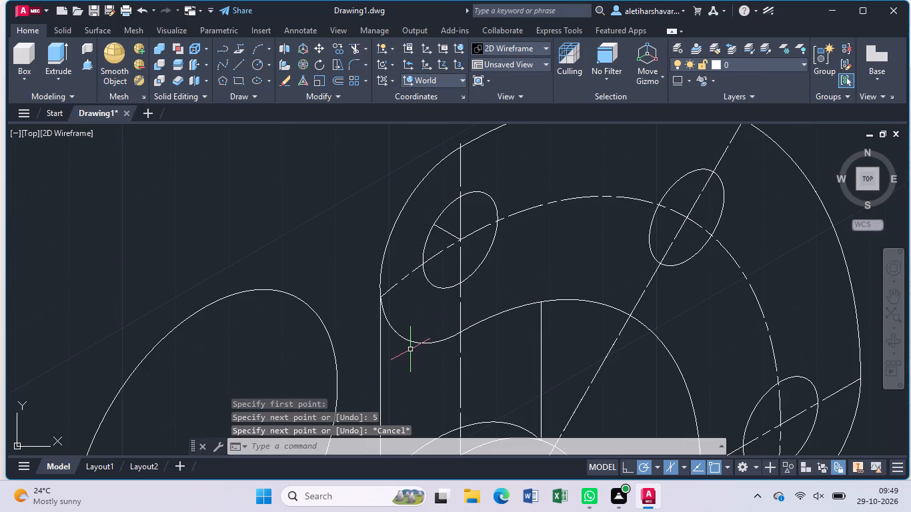
click(412, 342)
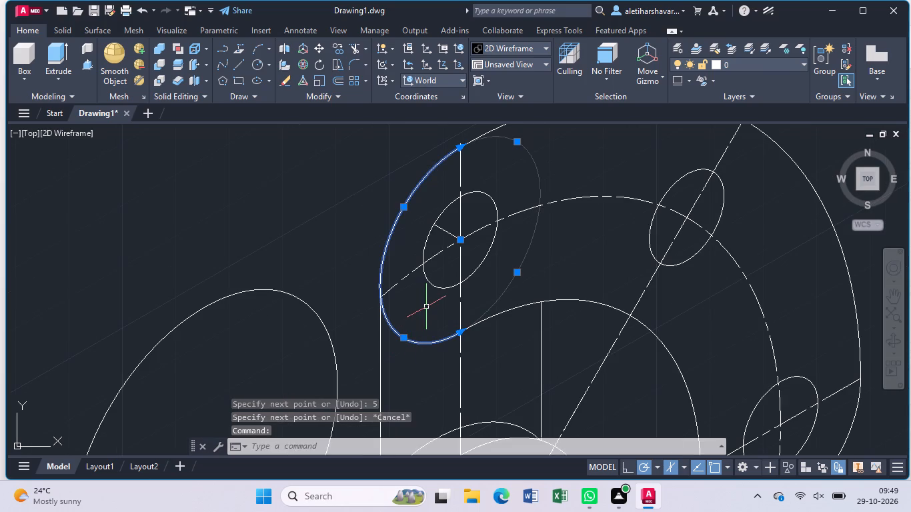
text(co)
key(Return)
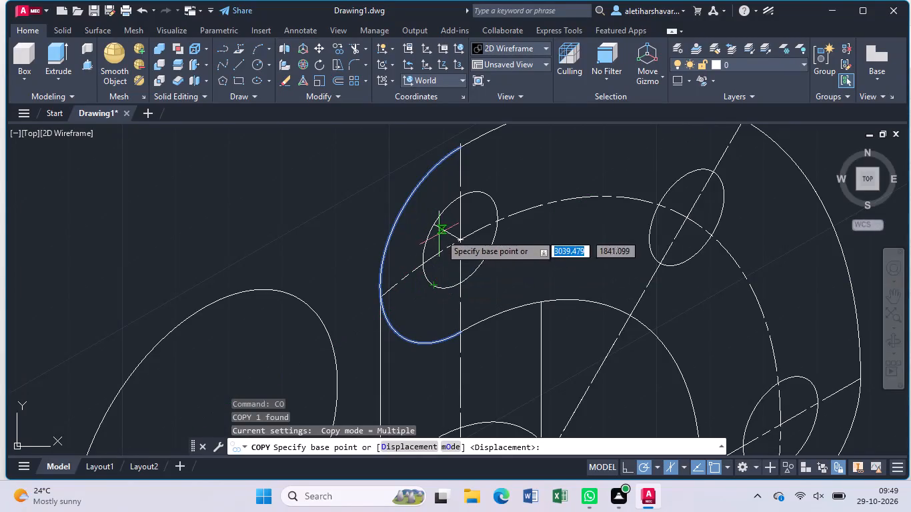
click(463, 239)
scroll(443, 226, up, 3)
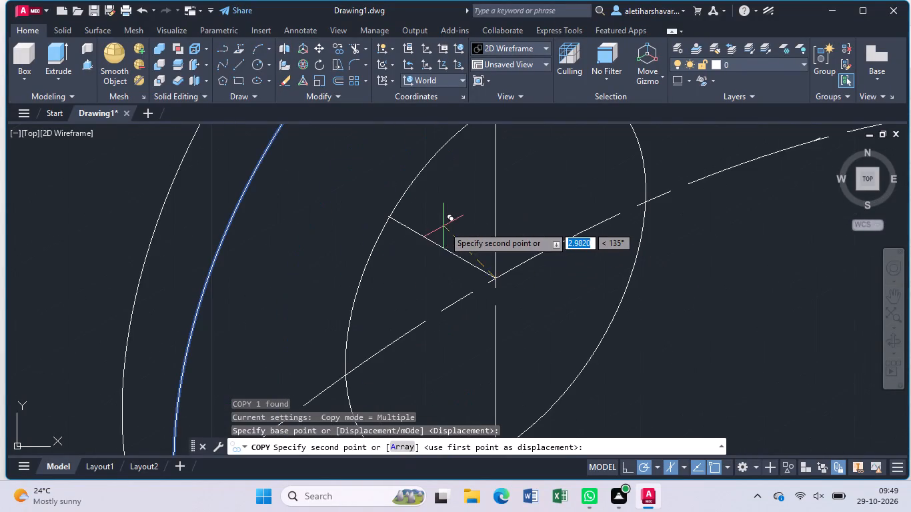
scroll(385, 215, up, 3)
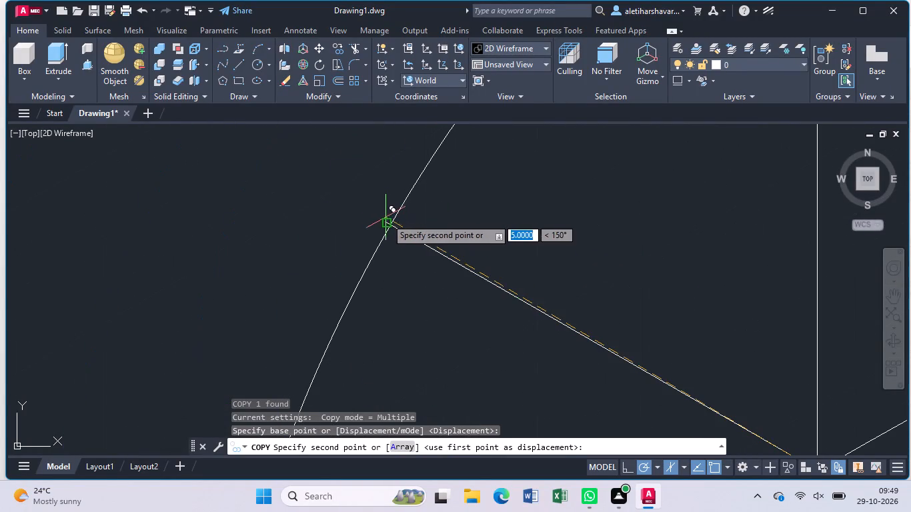
click(387, 219)
scroll(372, 235, down, 2)
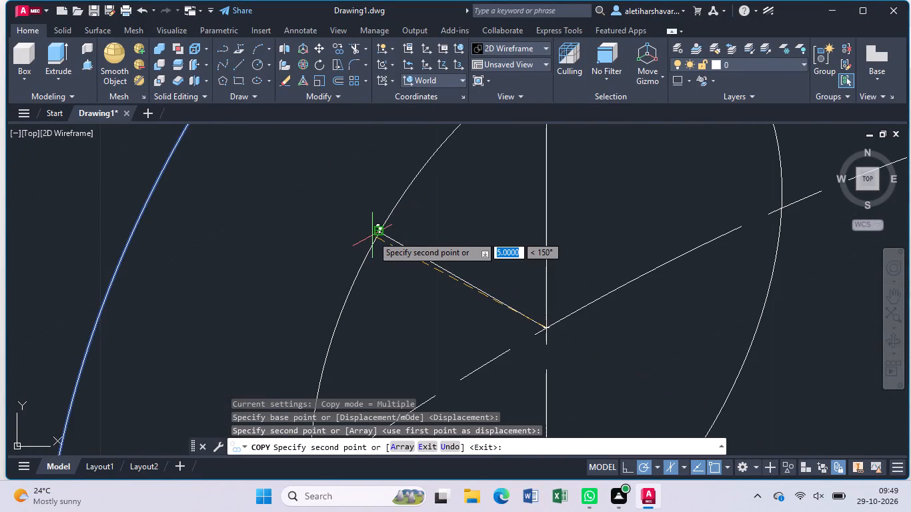
key(Escape)
Trim away the copied arc's lower end inside the upper lobe and the piece of web line above that arc.
scroll(371, 239, down, 3)
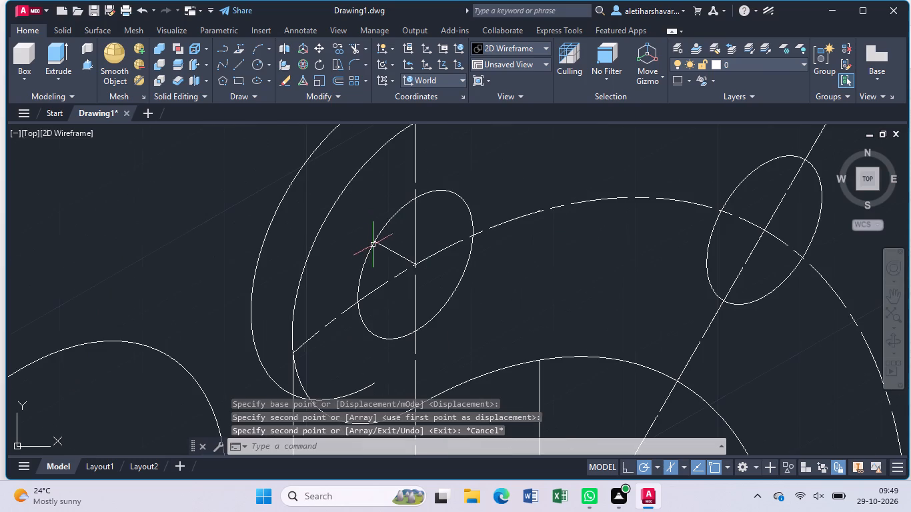
scroll(396, 308, down, 1)
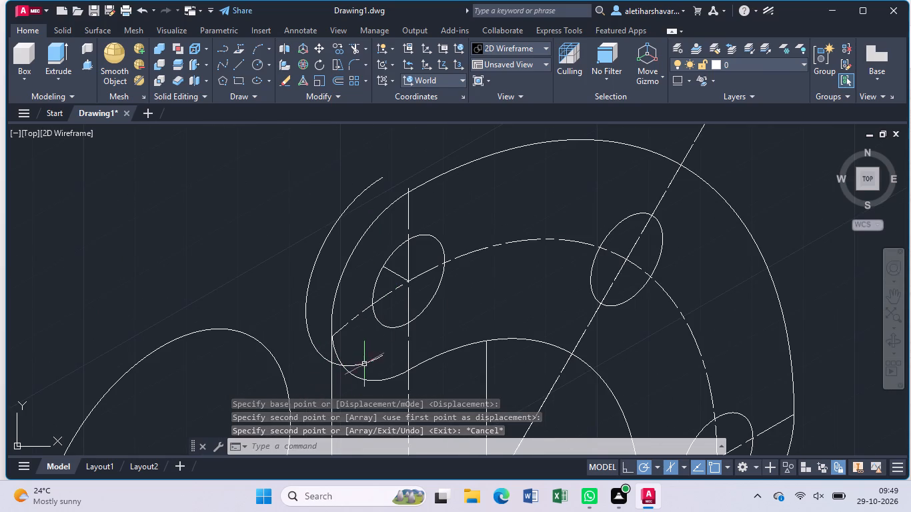
middle_drag(375, 347, 339, 251)
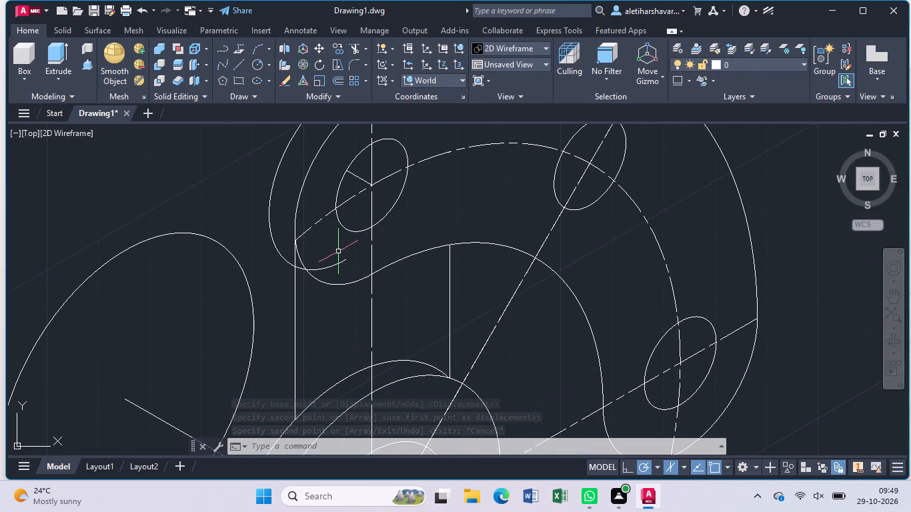
text(tr)
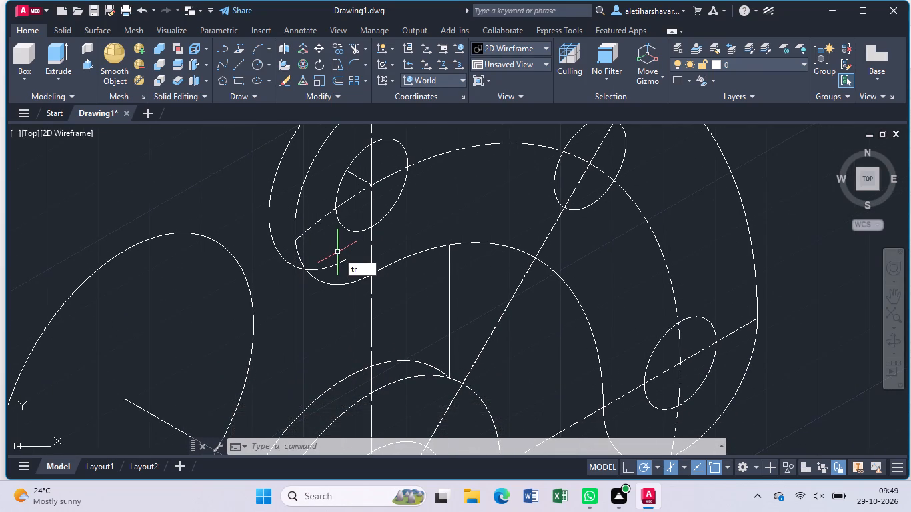
key(Return)
click(334, 264)
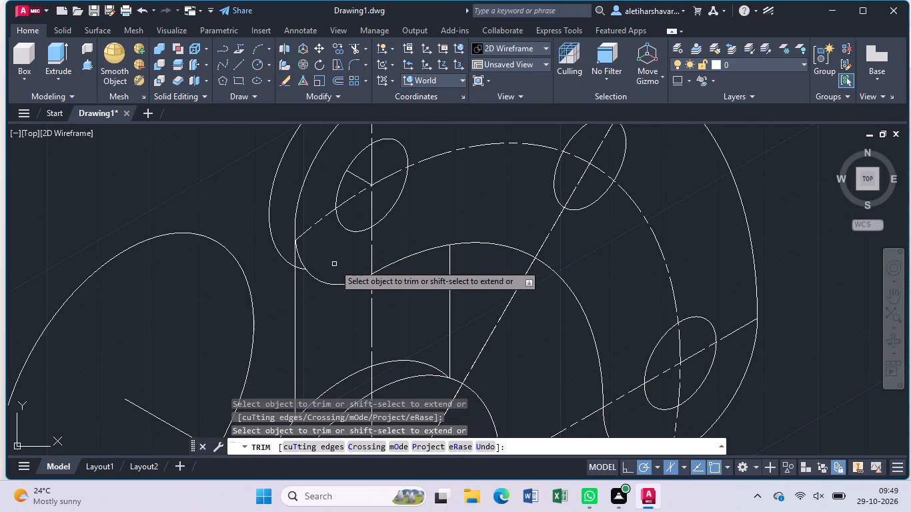
click(293, 259)
scroll(328, 260, down, 1)
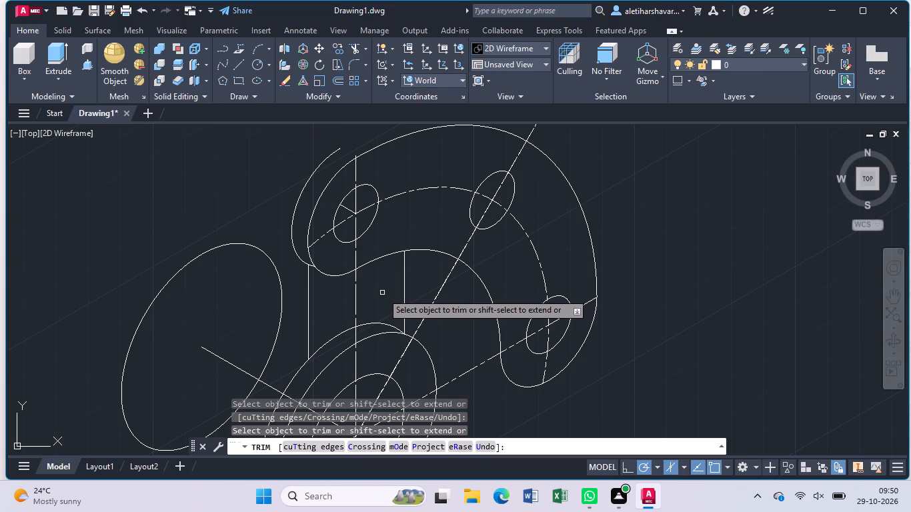
key(Escape)
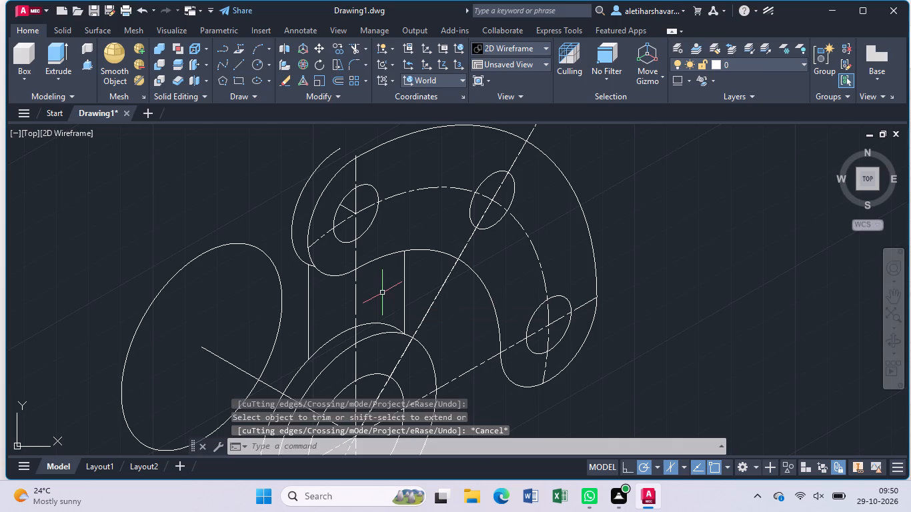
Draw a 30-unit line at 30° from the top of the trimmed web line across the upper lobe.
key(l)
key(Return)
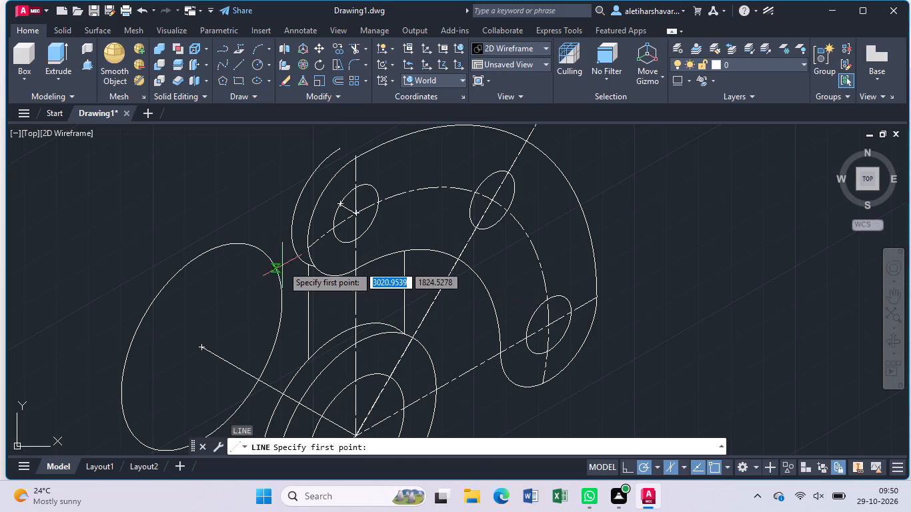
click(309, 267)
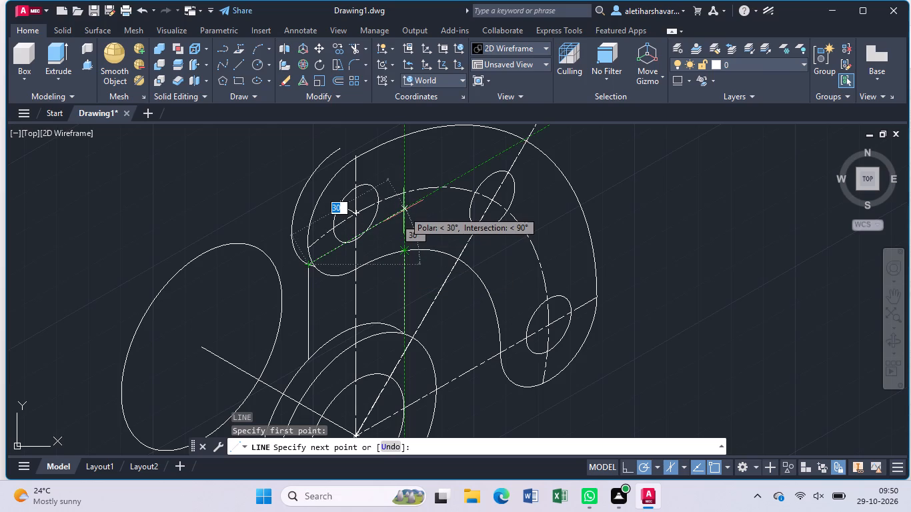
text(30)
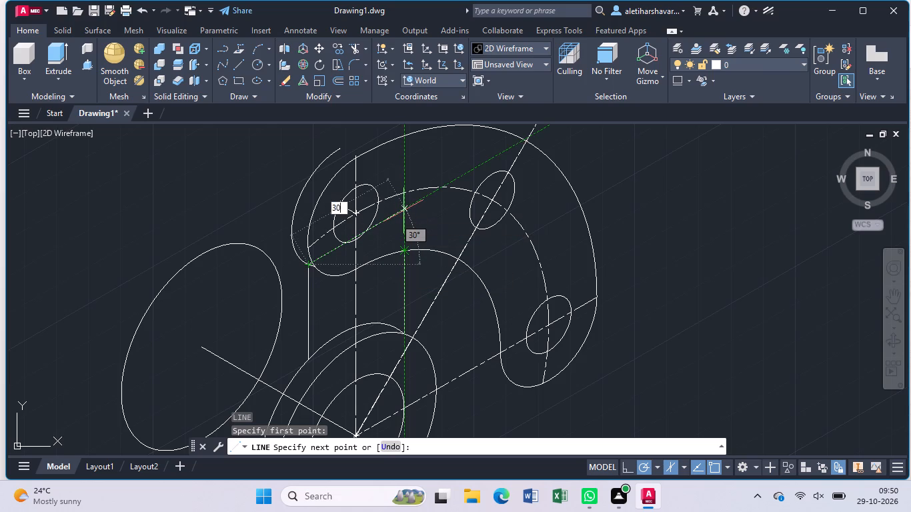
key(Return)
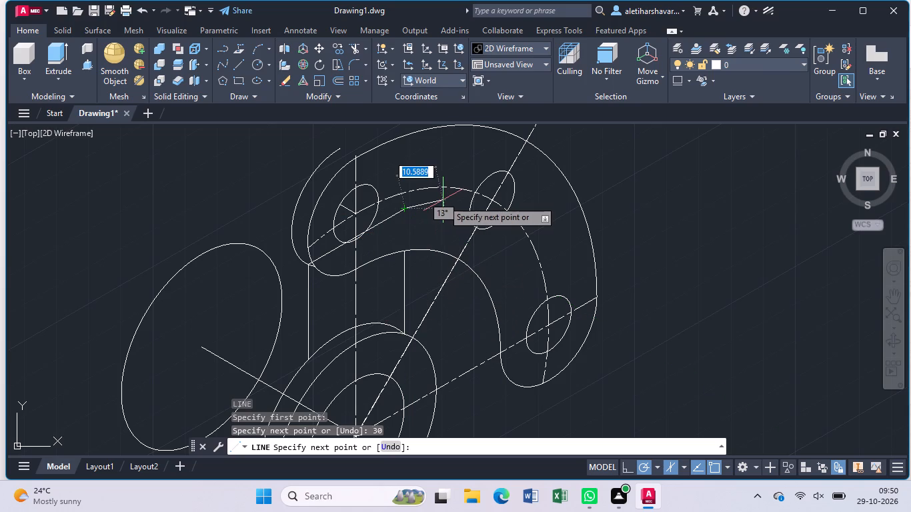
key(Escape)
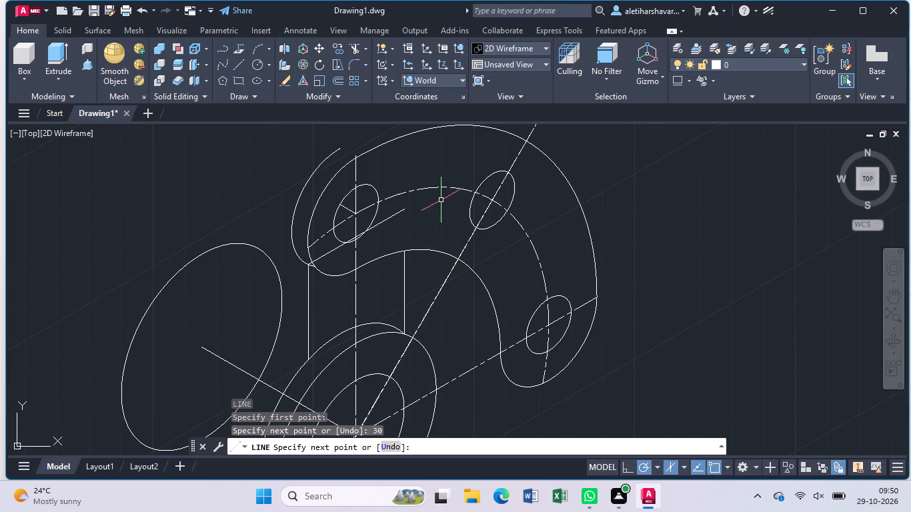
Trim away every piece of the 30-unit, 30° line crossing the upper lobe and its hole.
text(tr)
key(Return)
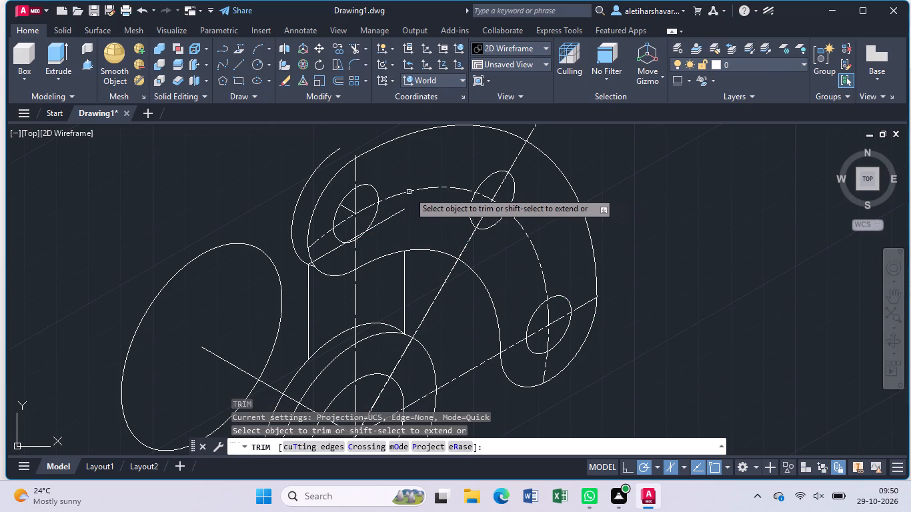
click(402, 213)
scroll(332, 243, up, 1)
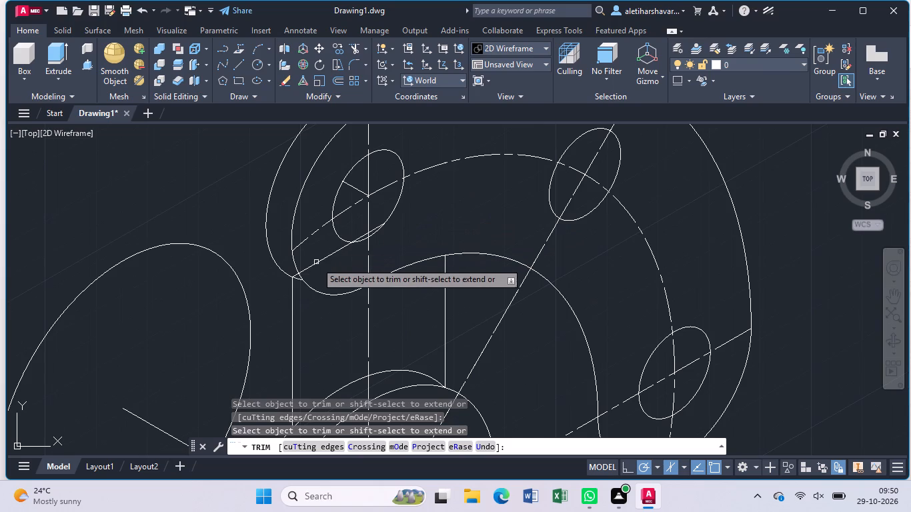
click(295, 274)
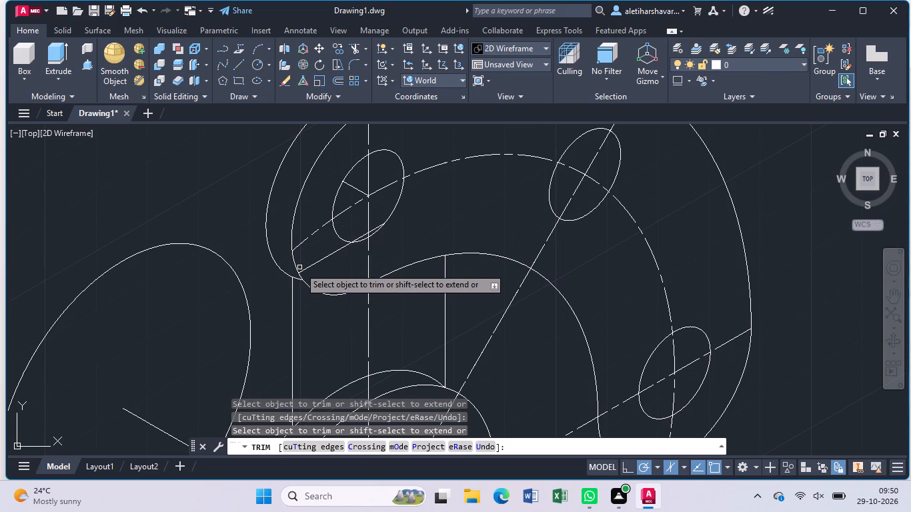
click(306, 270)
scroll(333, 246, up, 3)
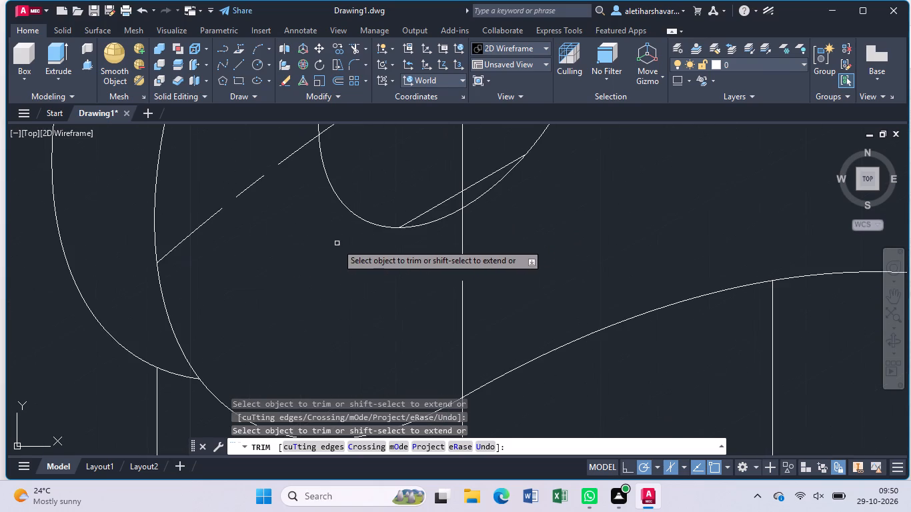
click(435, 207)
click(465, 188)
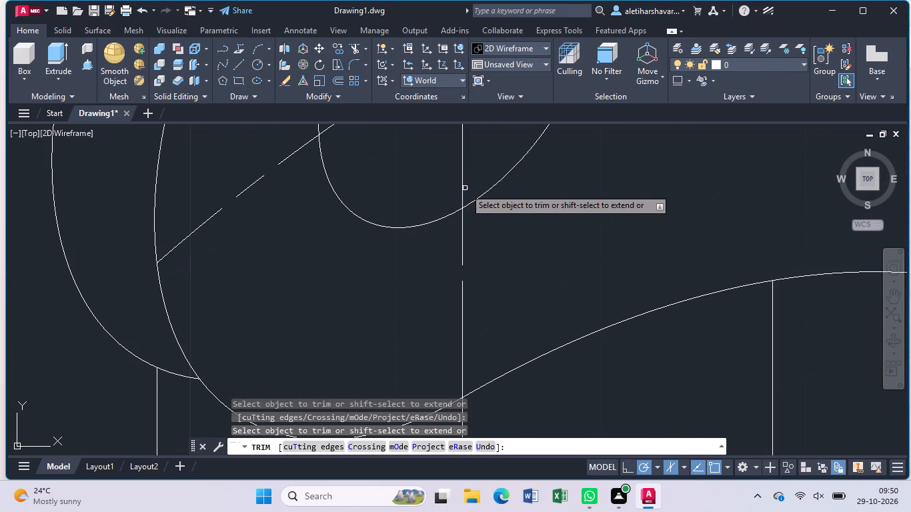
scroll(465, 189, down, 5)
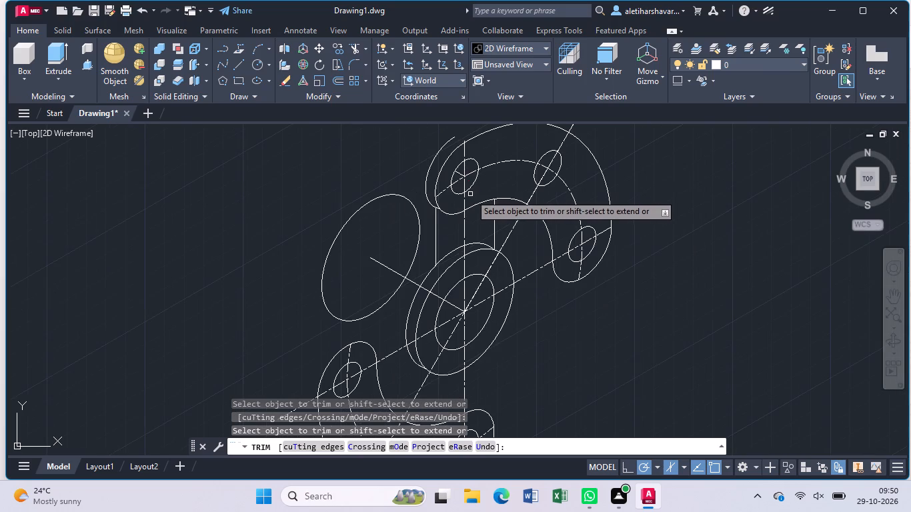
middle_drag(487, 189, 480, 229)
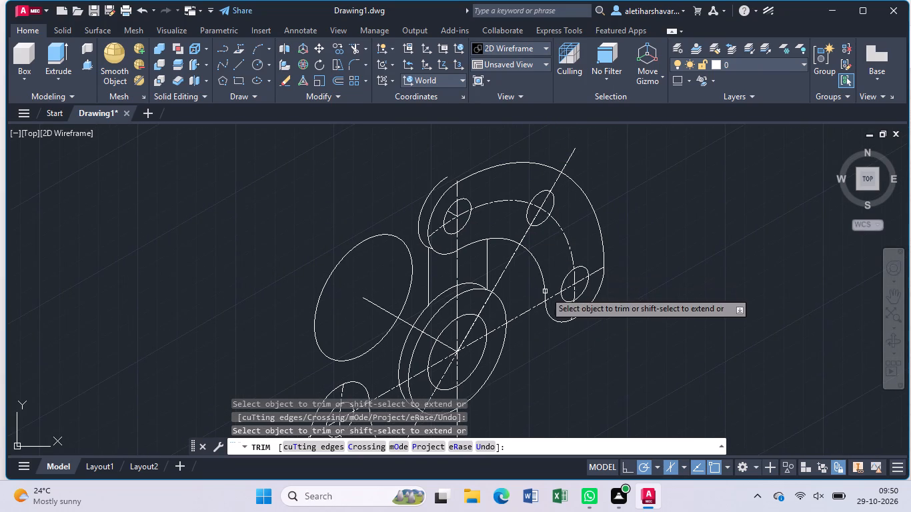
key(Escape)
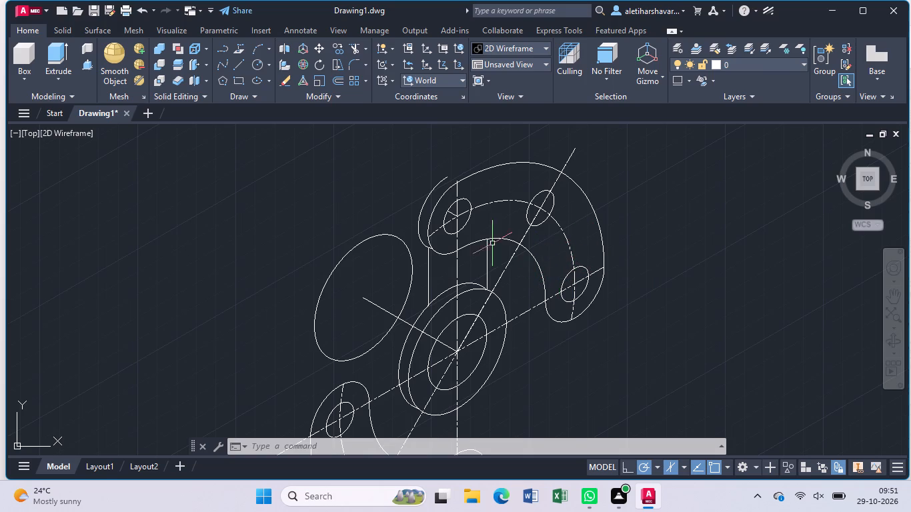
Draw a 15-unit line at 150° continuing from the far end of the 5-unit line at the upper lobe's hole.
scroll(451, 219, up, 3)
middle_drag(451, 221, 460, 247)
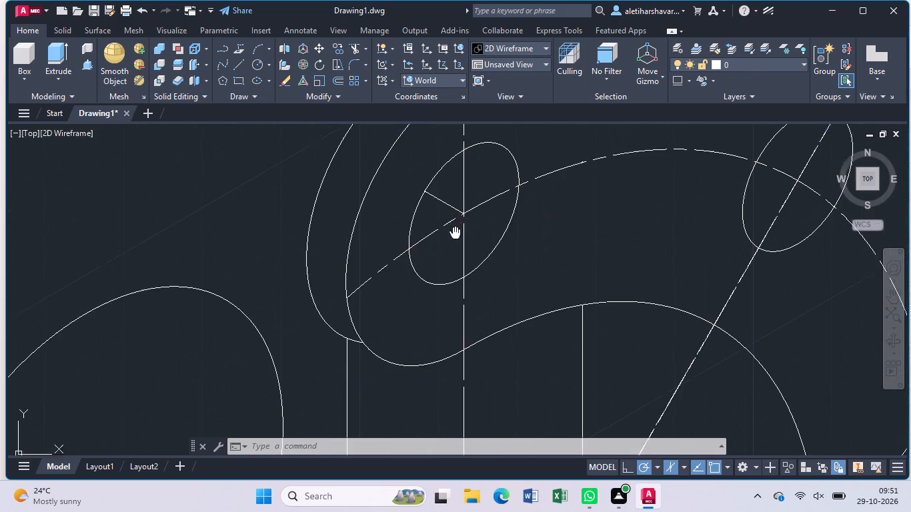
middle_drag(460, 247, 502, 348)
scroll(479, 291, up, 2)
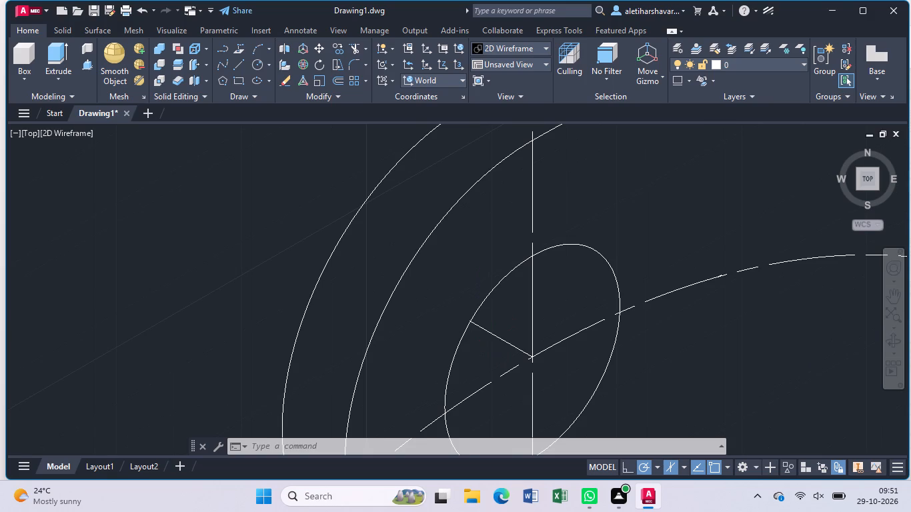
key(l)
key(Return)
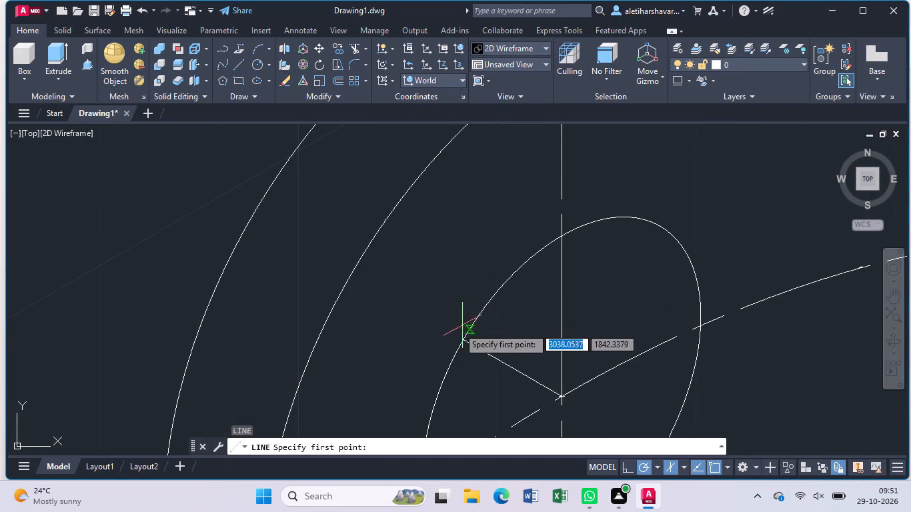
scroll(457, 329, up, 2)
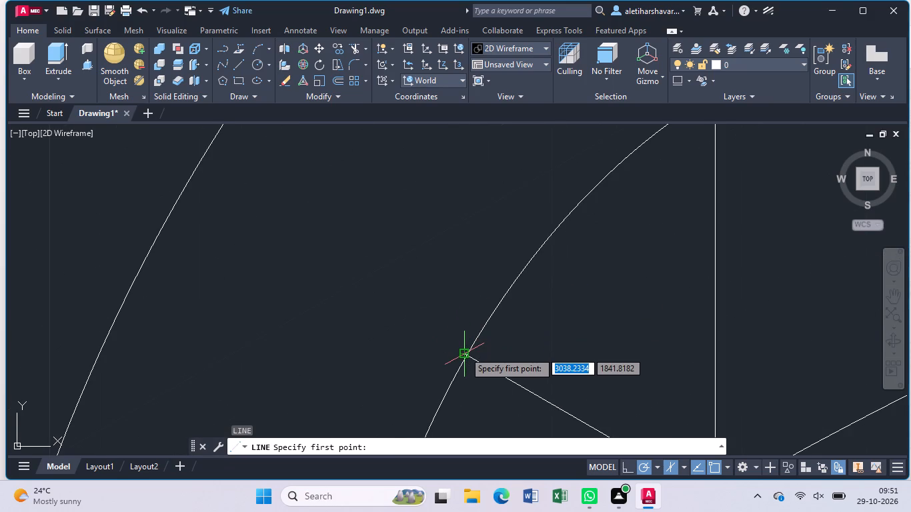
click(464, 351)
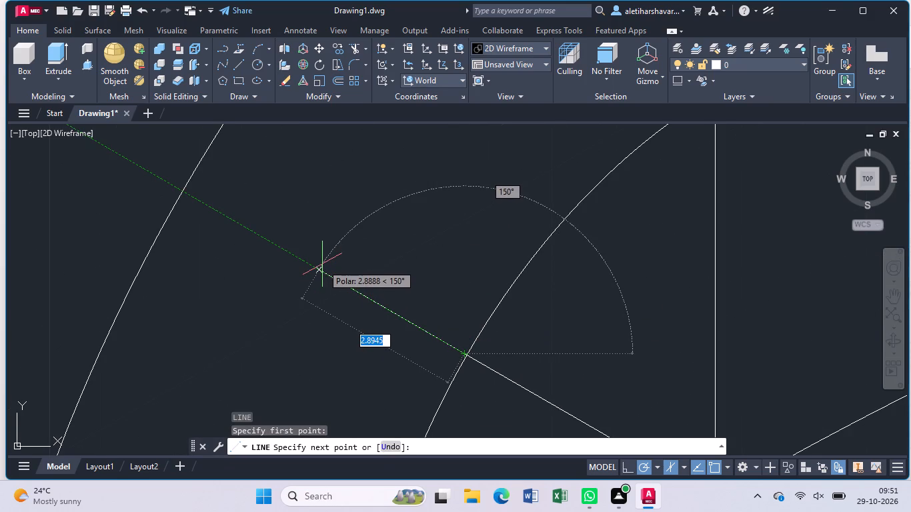
key(1)
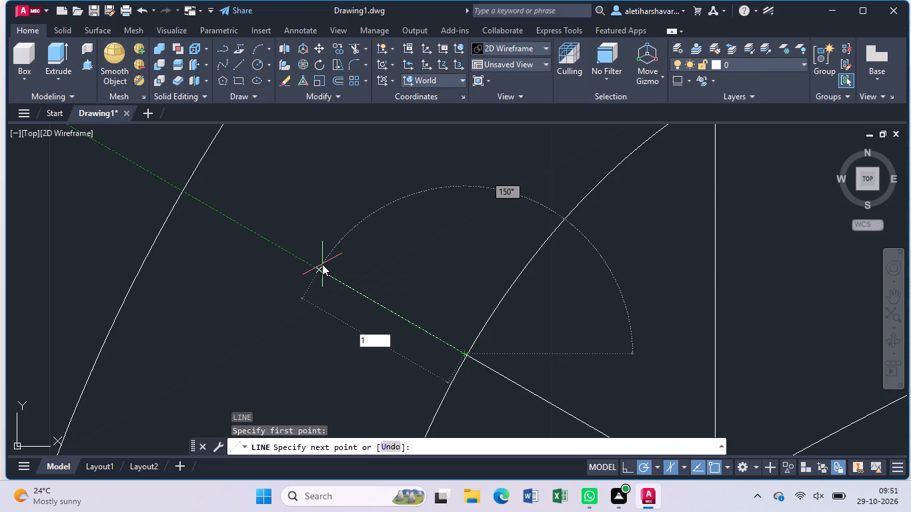
key(5)
key(Return)
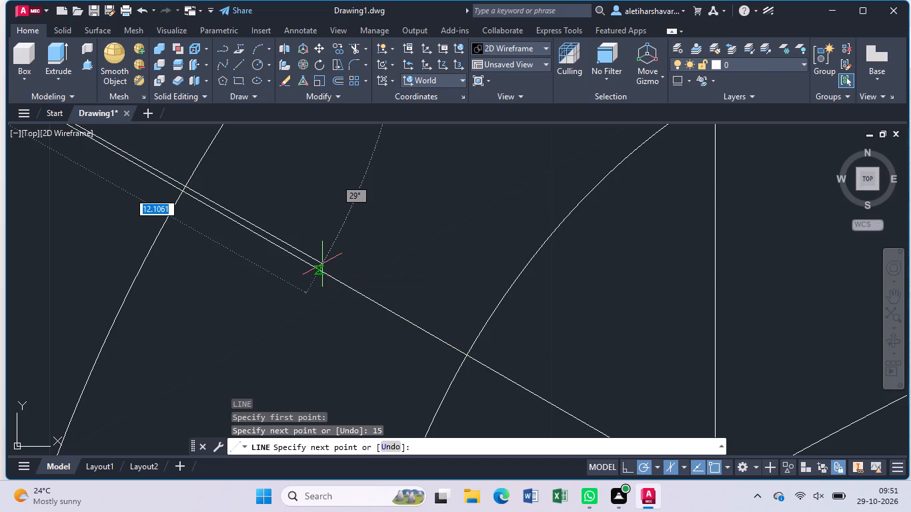
scroll(320, 267, down, 3)
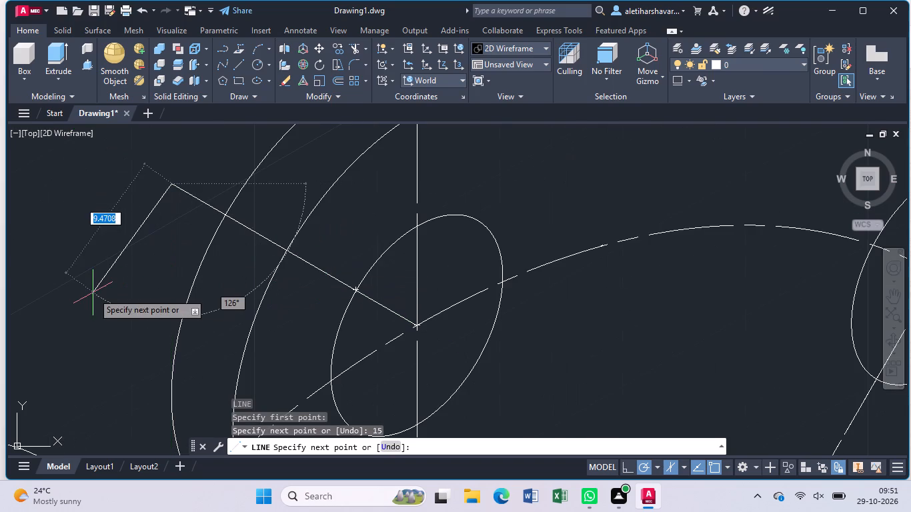
key(Escape)
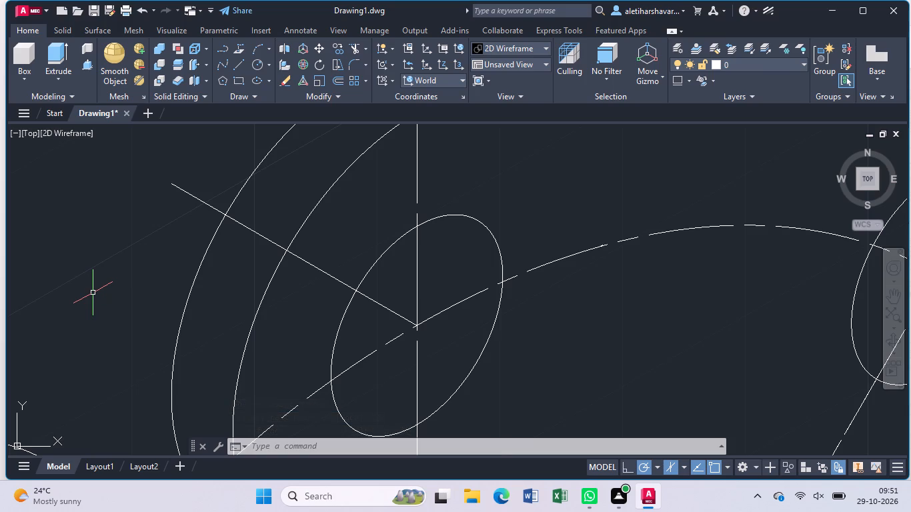
Copy the upper lobe's four outline arcs from the hole centre to the far end of the 15-unit, 150° line.
scroll(116, 394, down, 2)
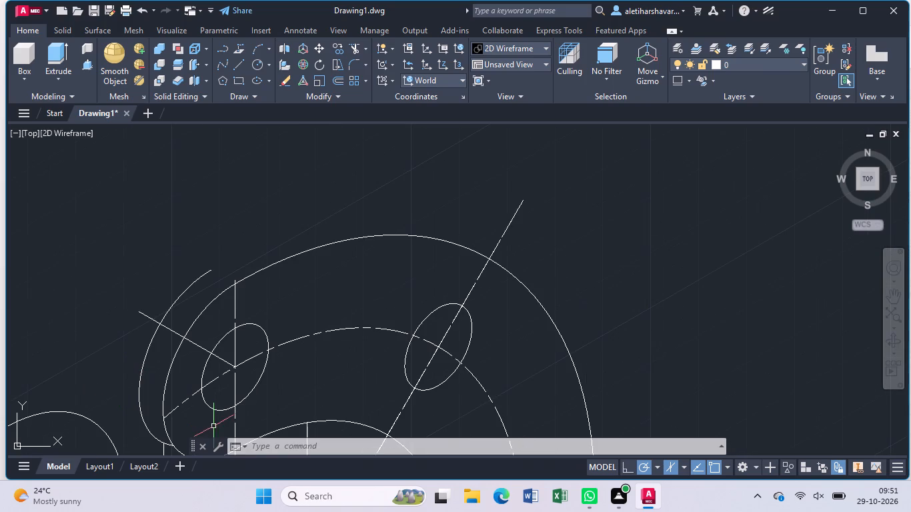
middle_drag(212, 427, 165, 341)
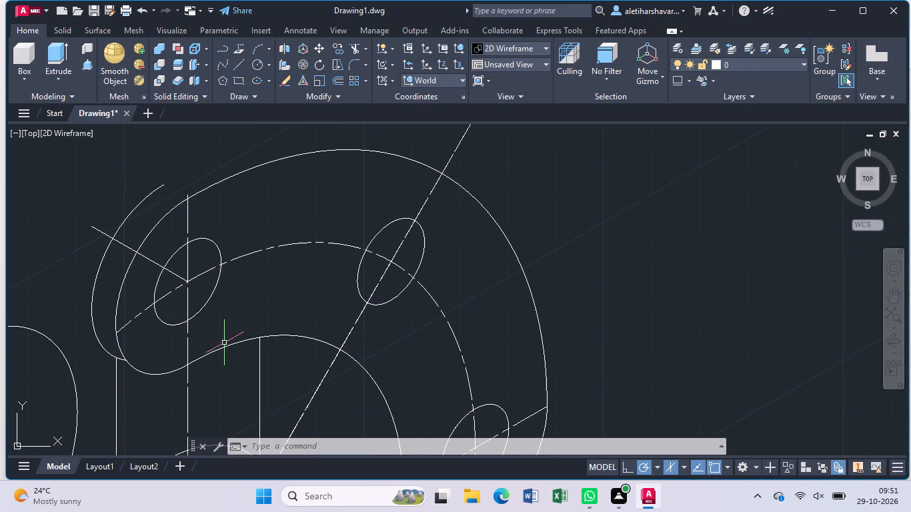
click(222, 351)
click(221, 347)
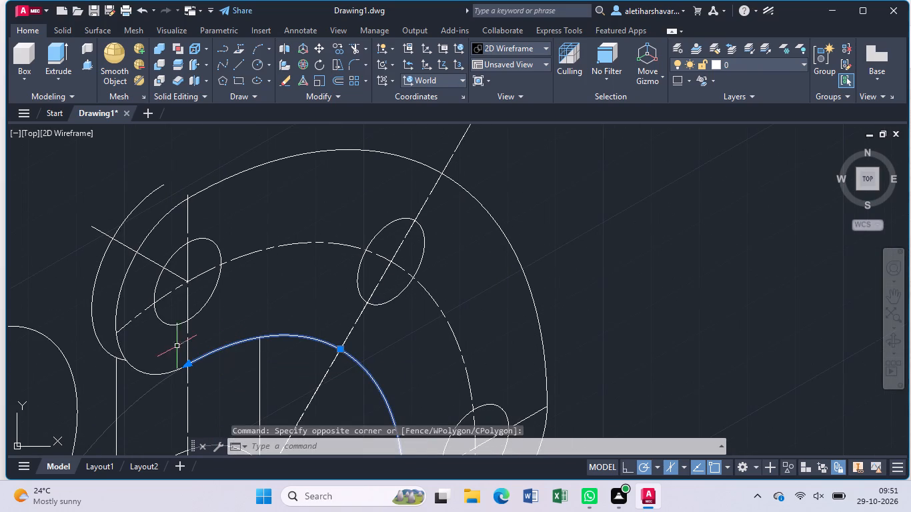
click(138, 371)
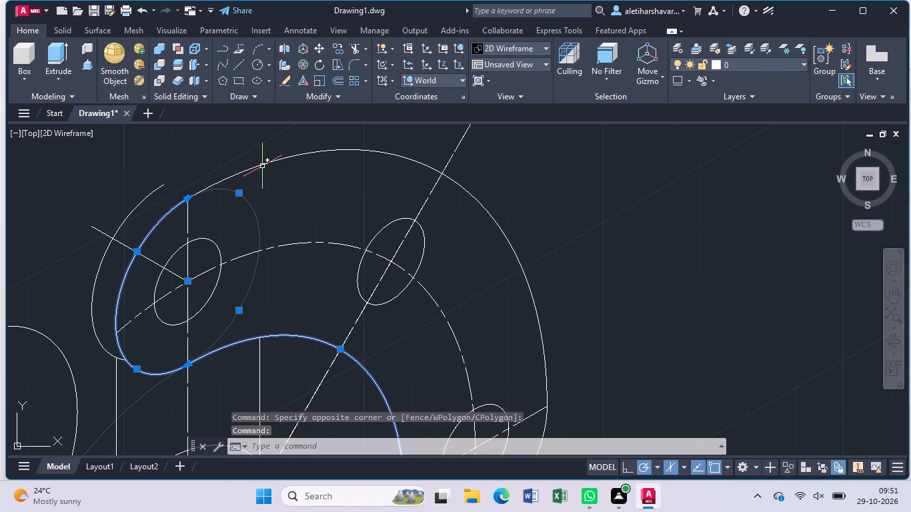
click(262, 166)
middle_drag(474, 350, 474, 347)
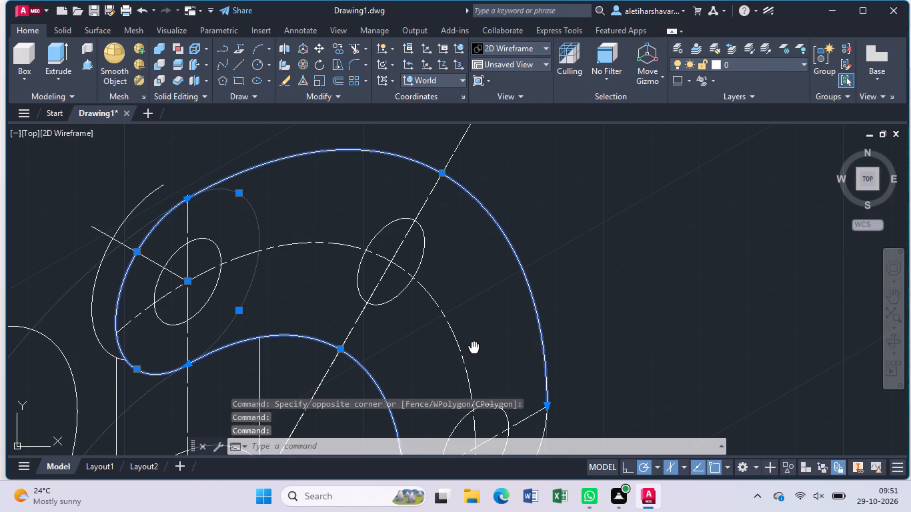
middle_drag(474, 347, 453, 228)
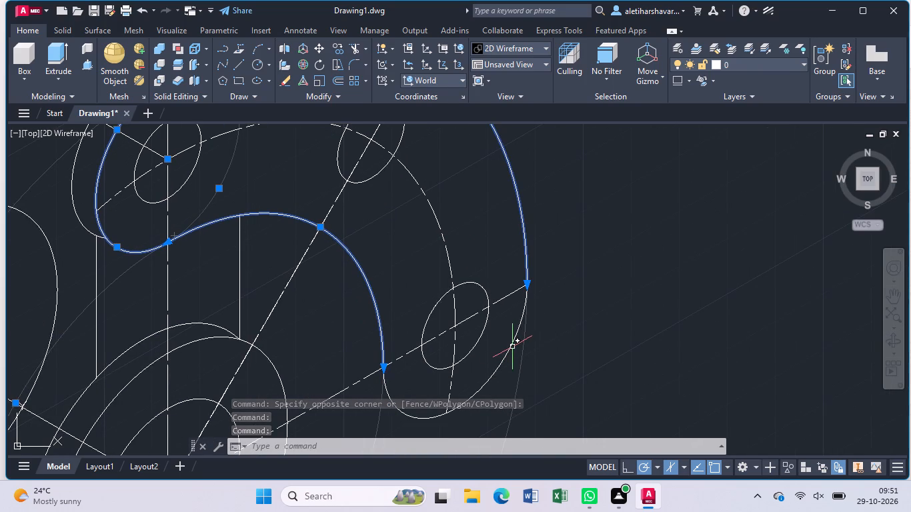
click(512, 345)
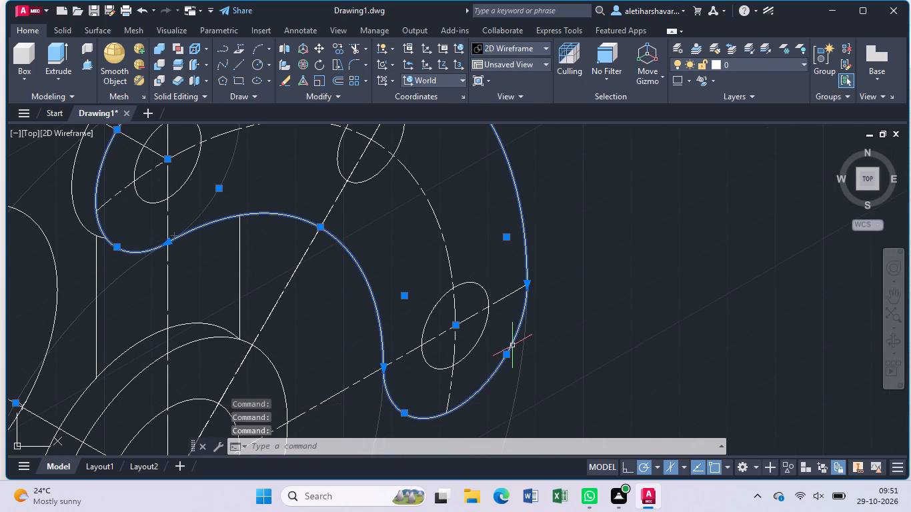
scroll(374, 327, down, 2)
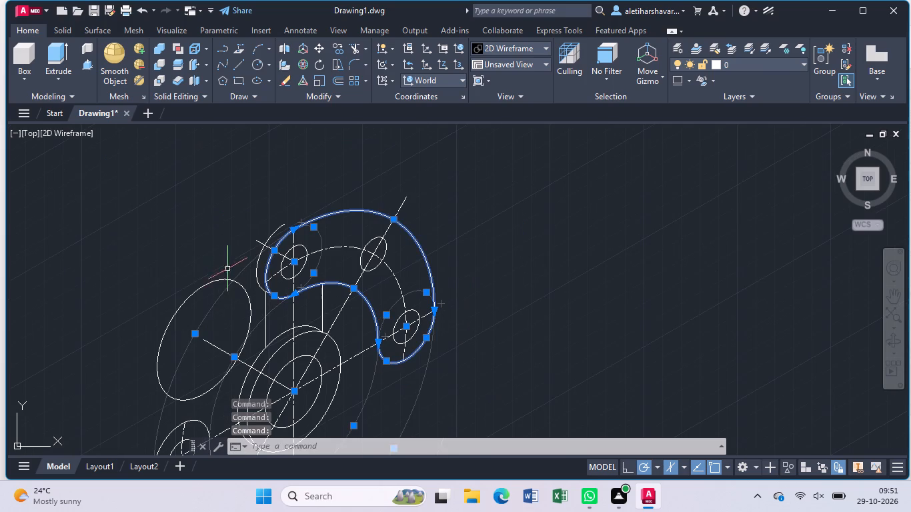
scroll(233, 260, up, 1)
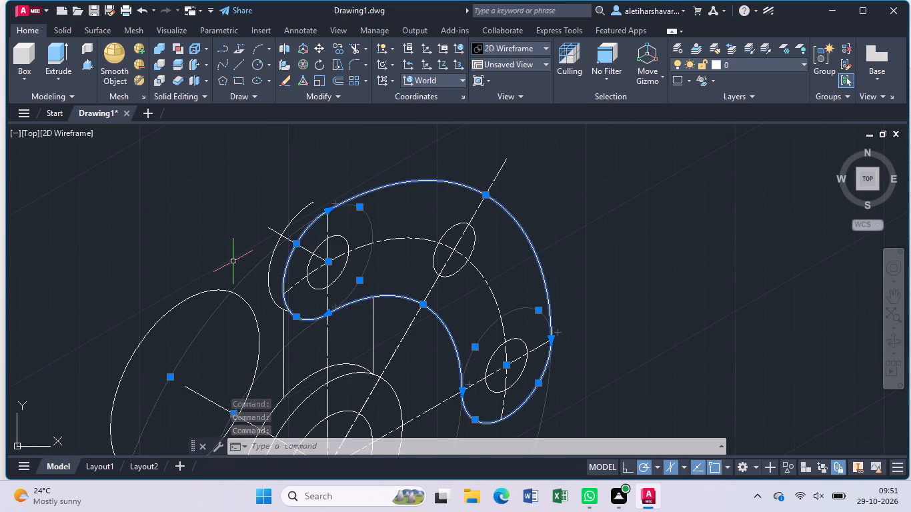
text(co)
key(Return)
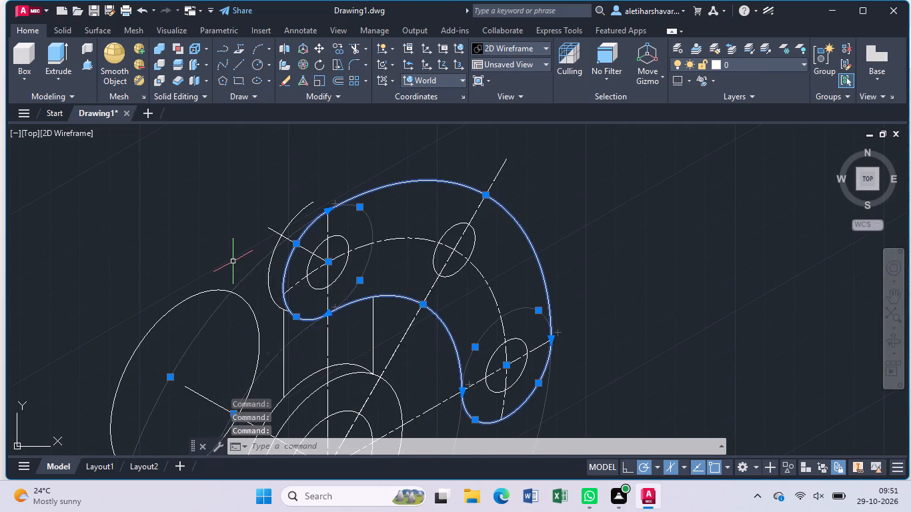
click(326, 263)
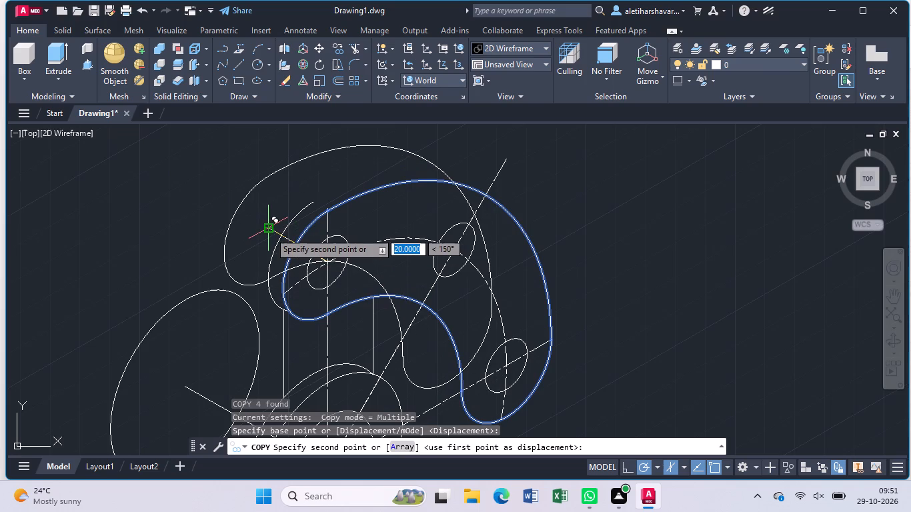
click(269, 232)
key(Escape)
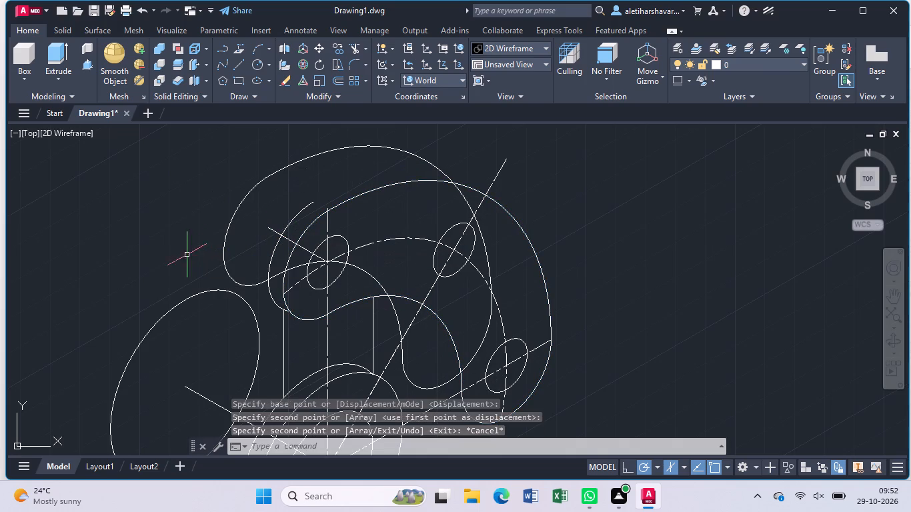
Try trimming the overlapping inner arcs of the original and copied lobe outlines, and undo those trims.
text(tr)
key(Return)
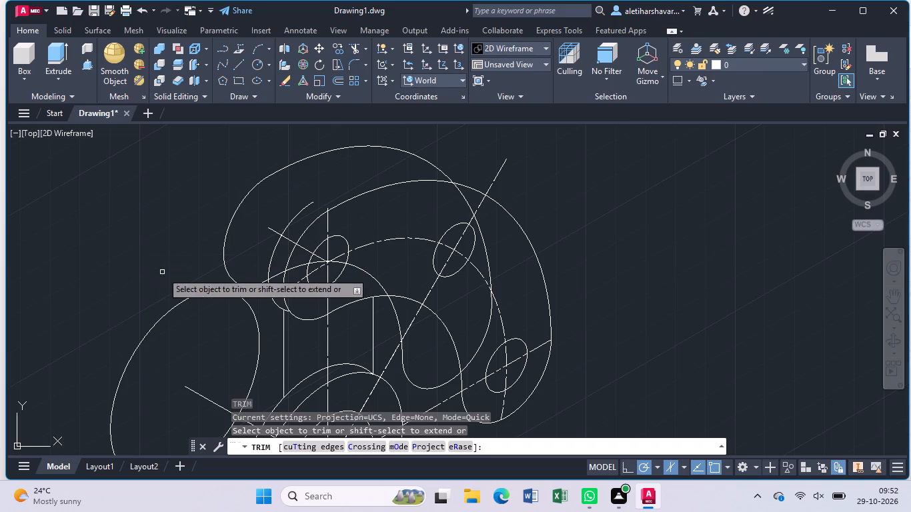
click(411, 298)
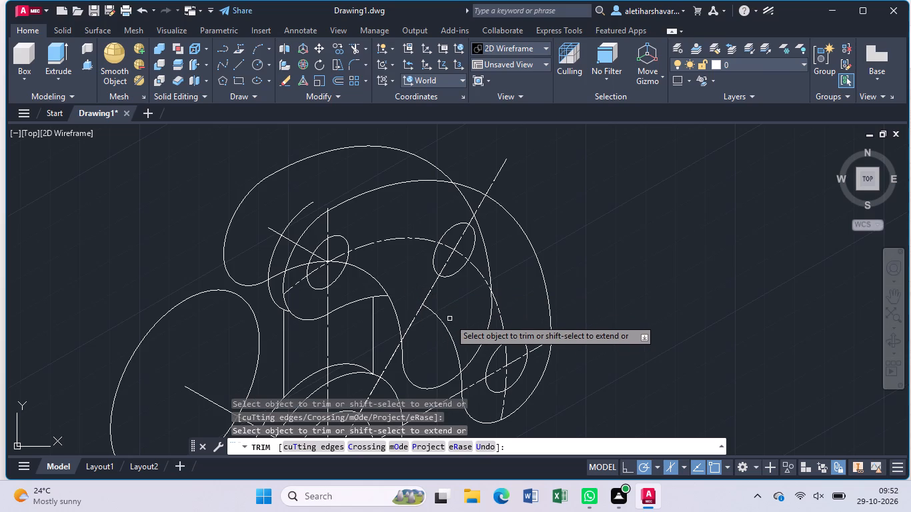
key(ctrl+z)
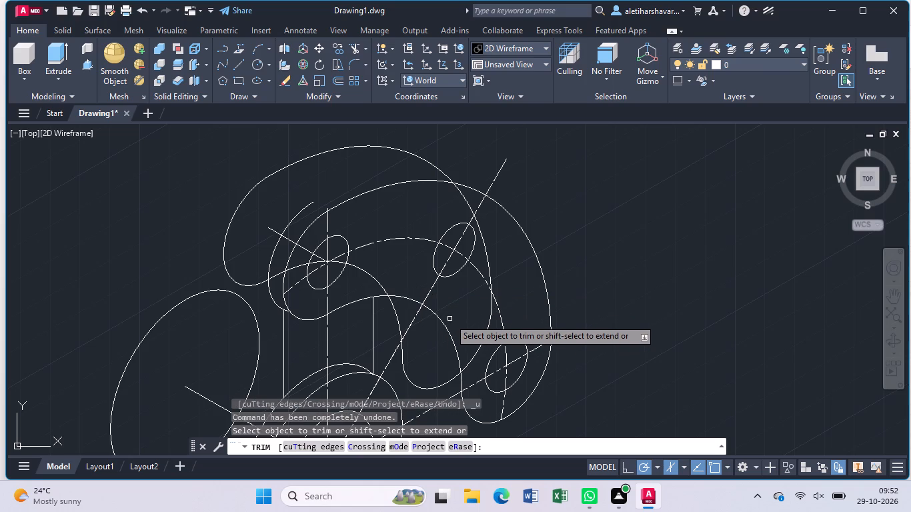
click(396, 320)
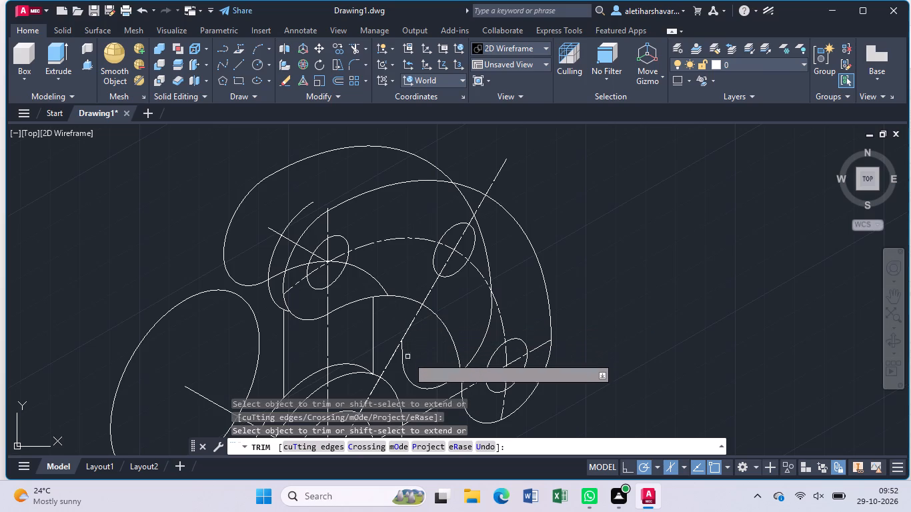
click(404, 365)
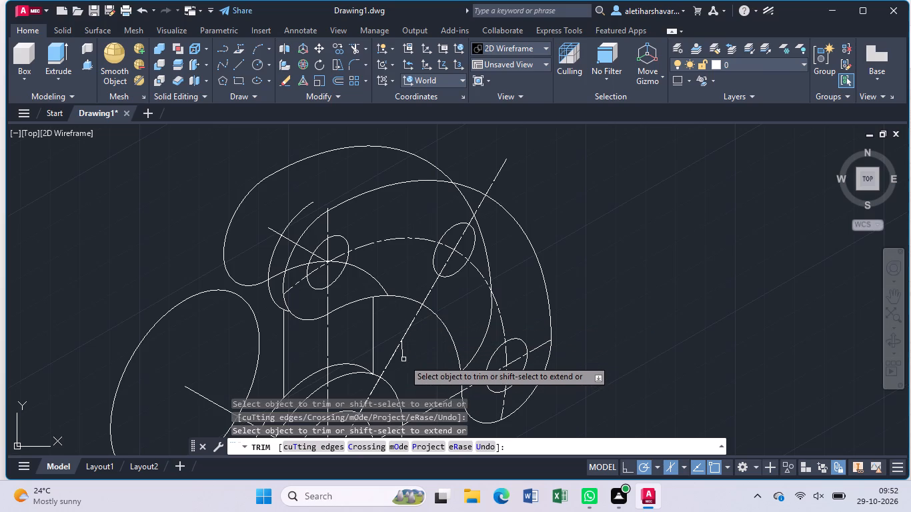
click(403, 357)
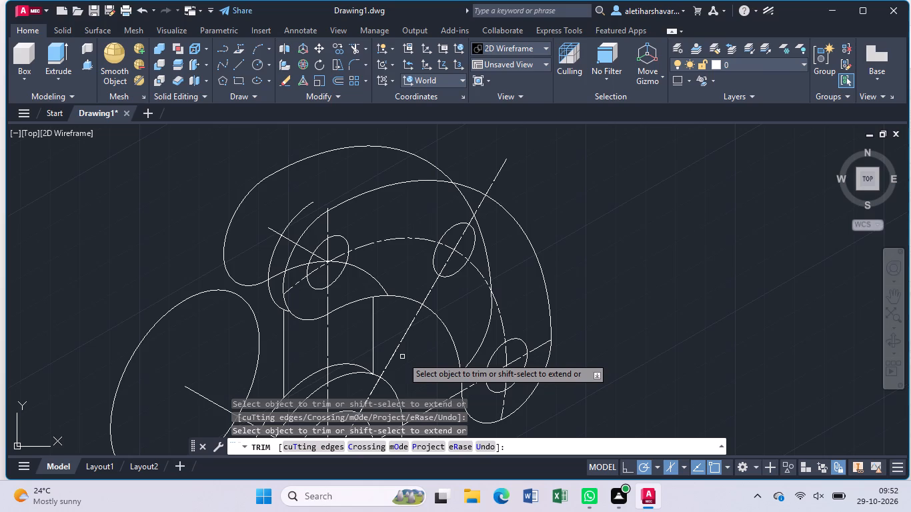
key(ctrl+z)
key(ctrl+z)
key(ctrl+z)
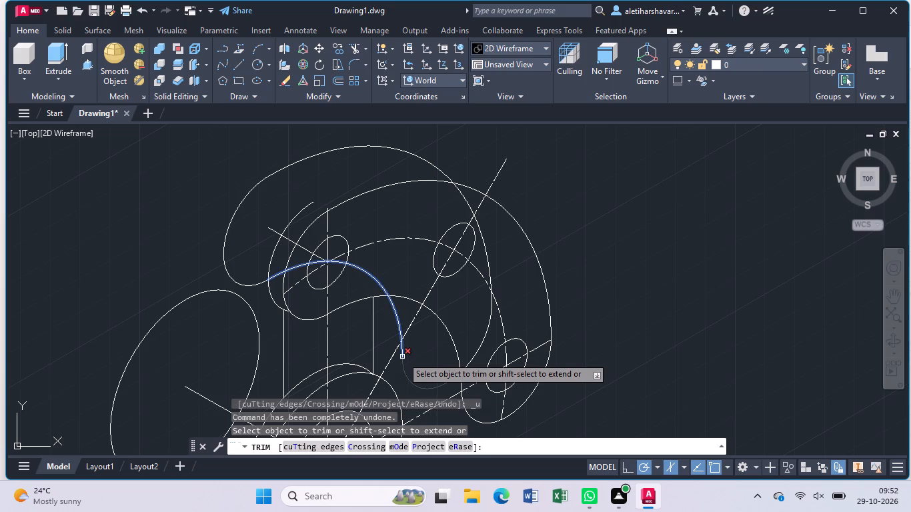
Trim away the copied outline's outer arc and far rounded-end arc where they lie inside the original upper lobe.
click(485, 332)
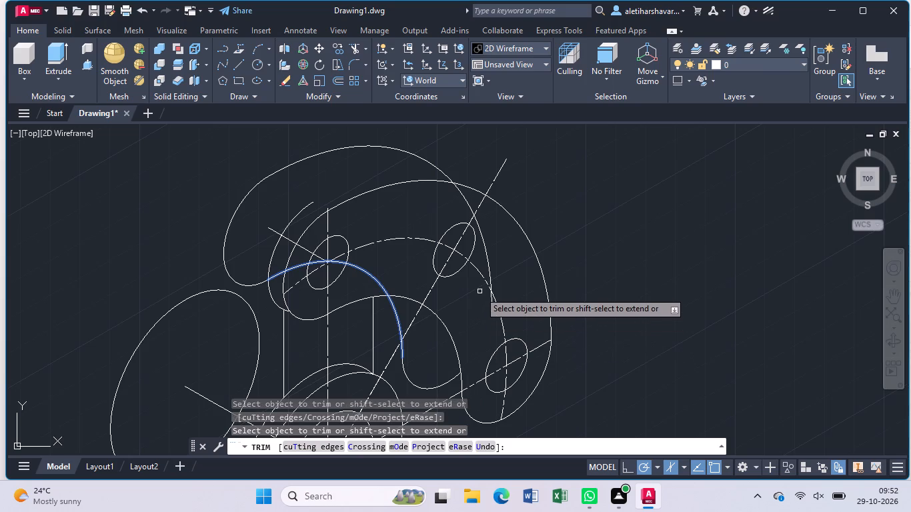
click(490, 269)
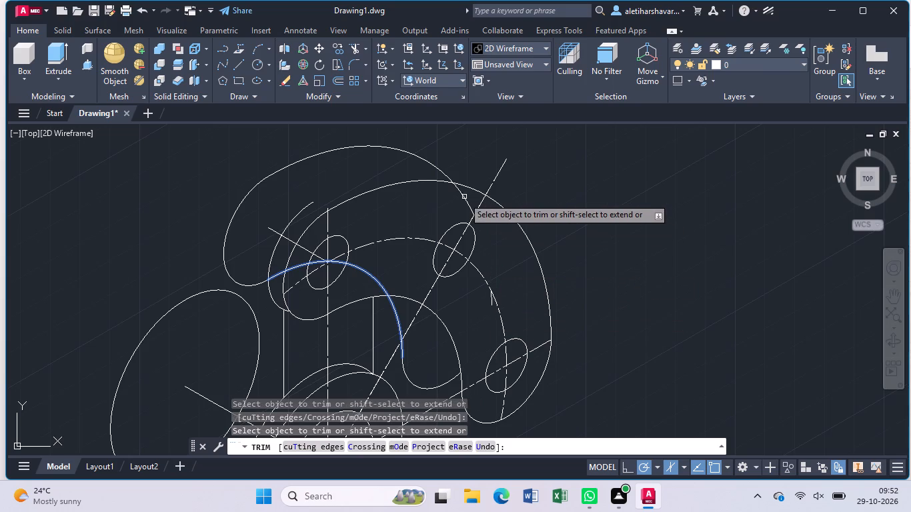
click(462, 198)
scroll(494, 291, up, 1)
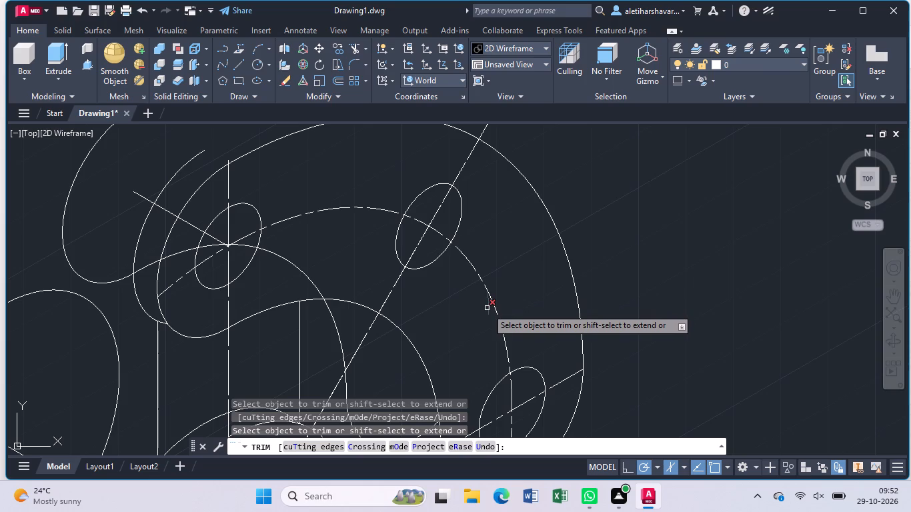
click(487, 308)
Trim away the nearer offset copy's rounded-end arc where it lies inside the farther copied outline of the upper lobe.
scroll(487, 308, down, 2)
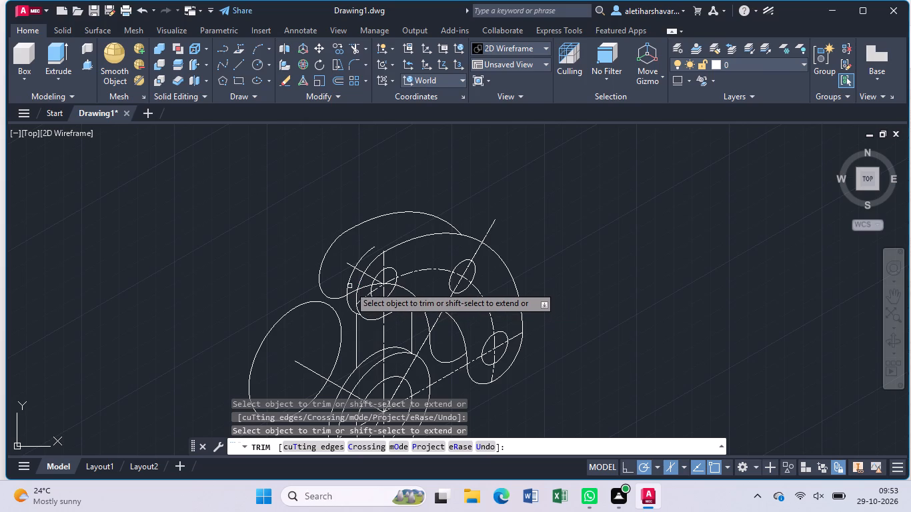
click(349, 285)
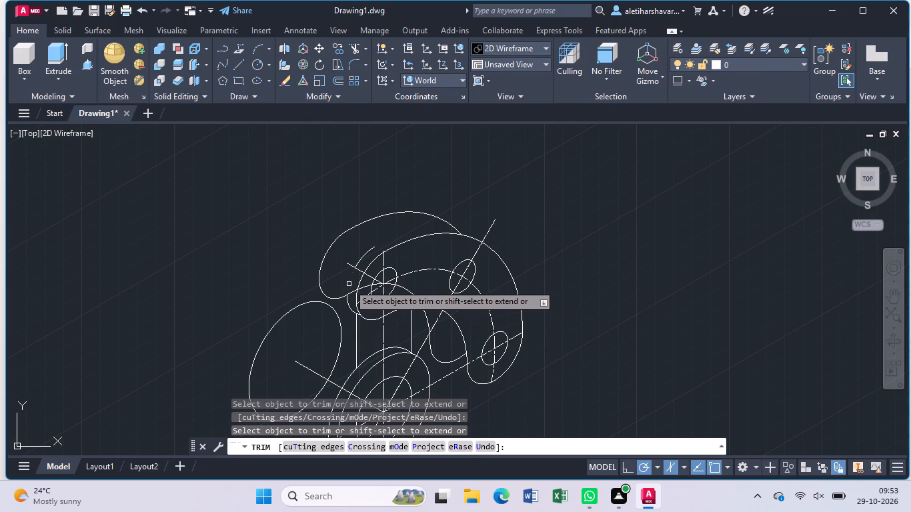
click(367, 257)
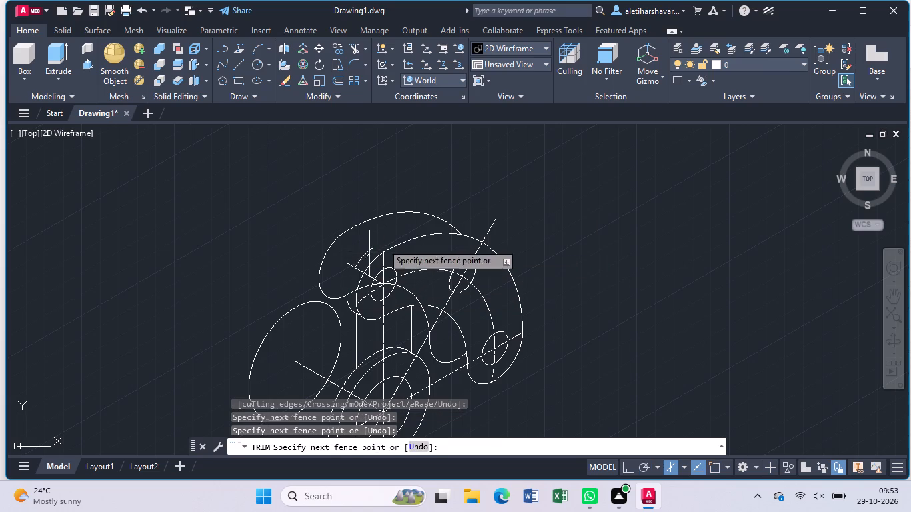
click(368, 244)
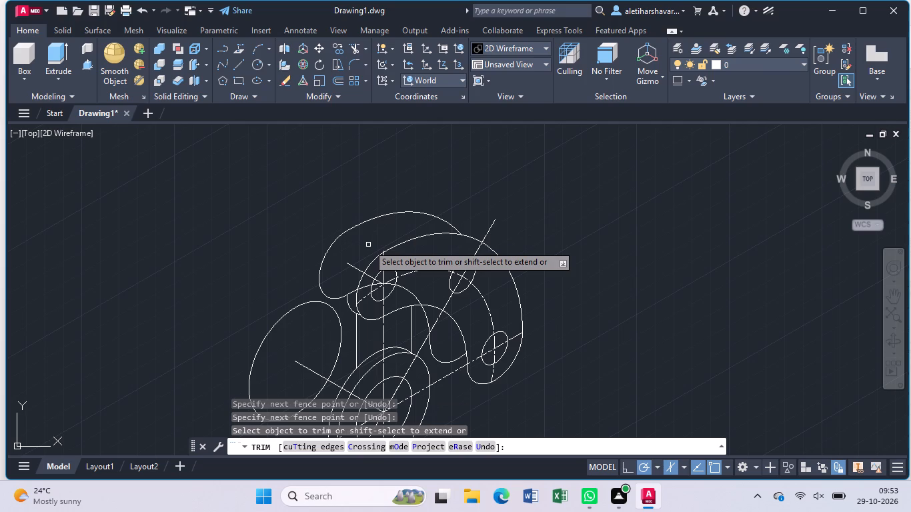
Trim away the two vertical web lines between the upper lobe and the boss.
click(355, 339)
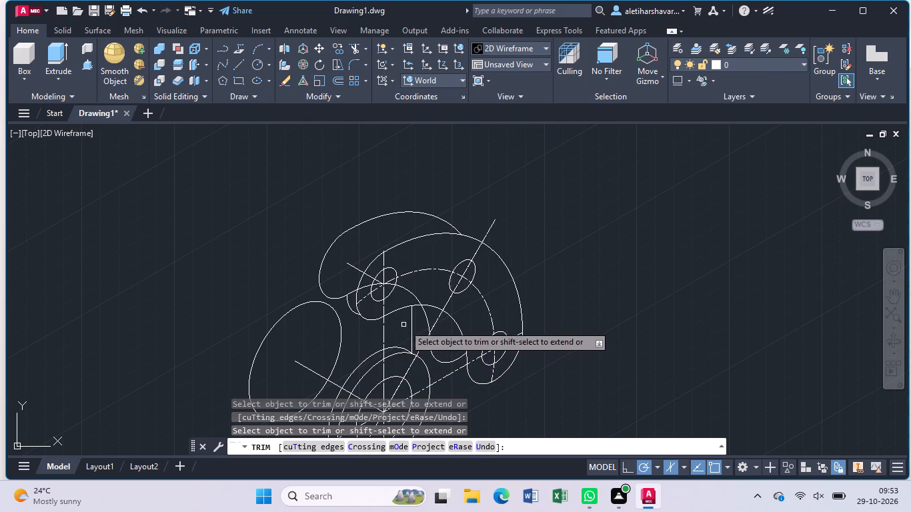
click(413, 322)
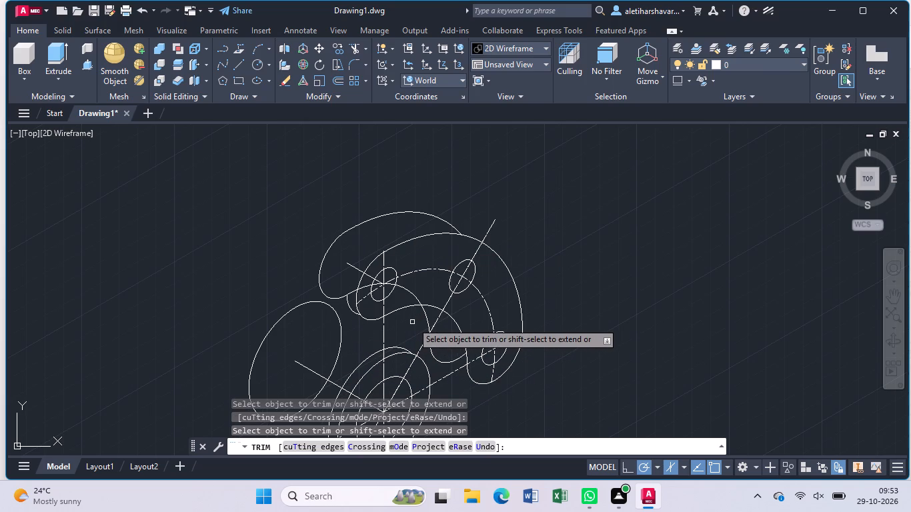
Trim away all pieces of the farther copy's inner arc lying inside the original upper lobe, including those crossing the hole.
click(365, 285)
scroll(375, 283, up, 2)
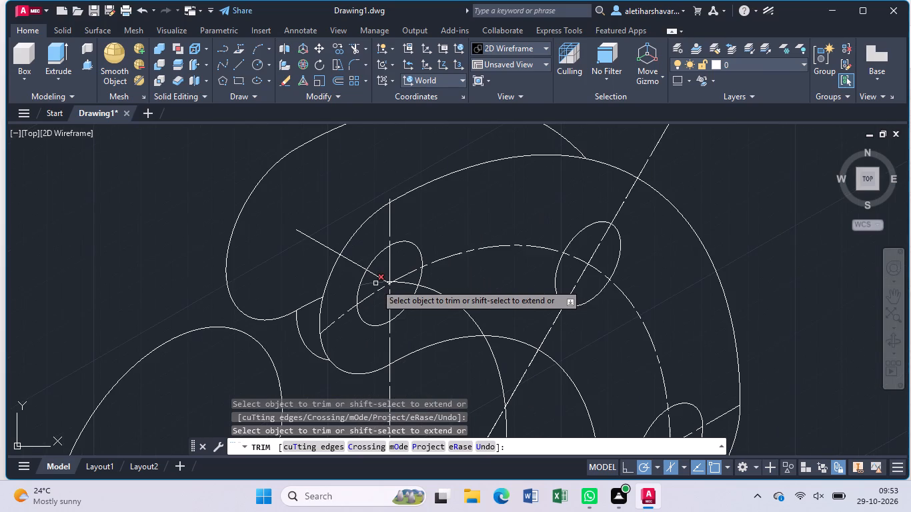
click(375, 283)
scroll(391, 281, up, 4)
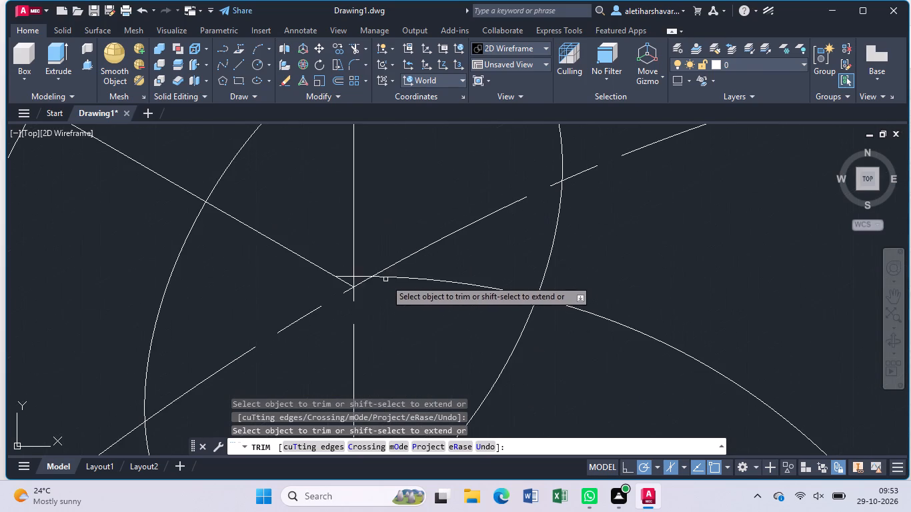
click(345, 276)
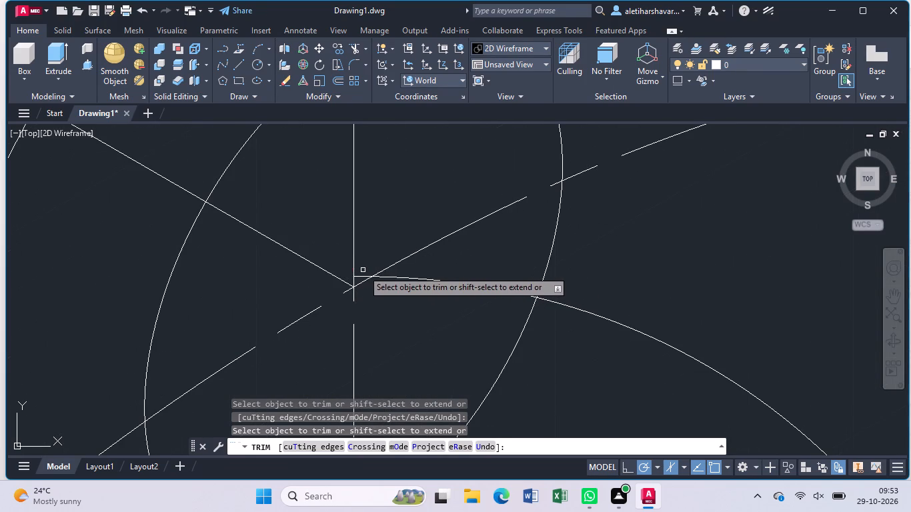
click(362, 275)
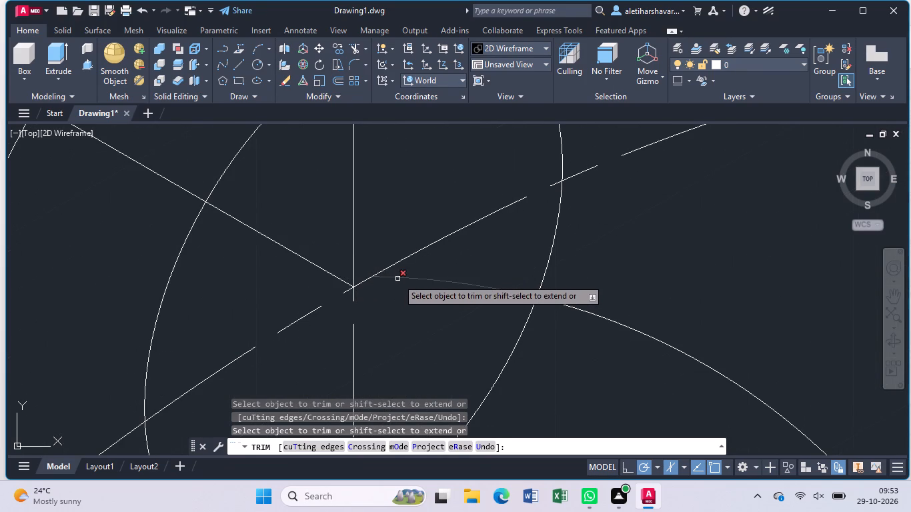
click(400, 277)
scroll(400, 277, down, 3)
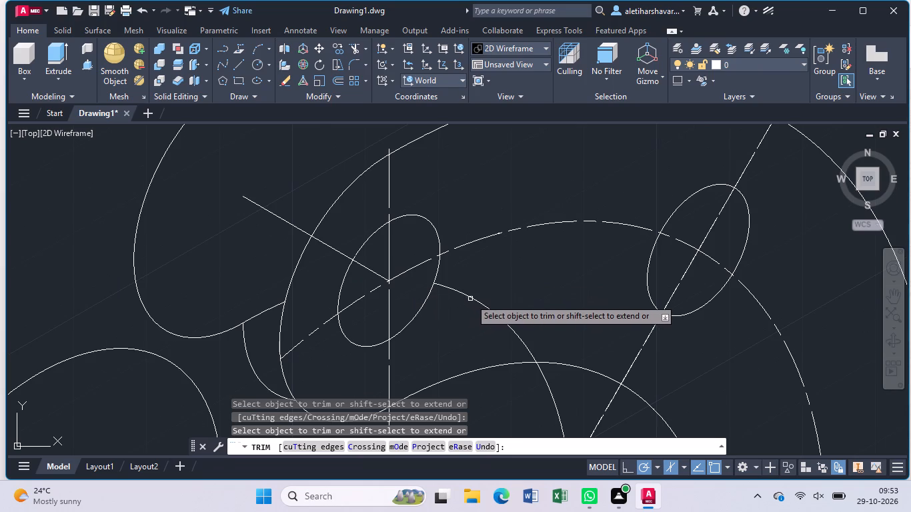
click(472, 297)
scroll(472, 297, down, 2)
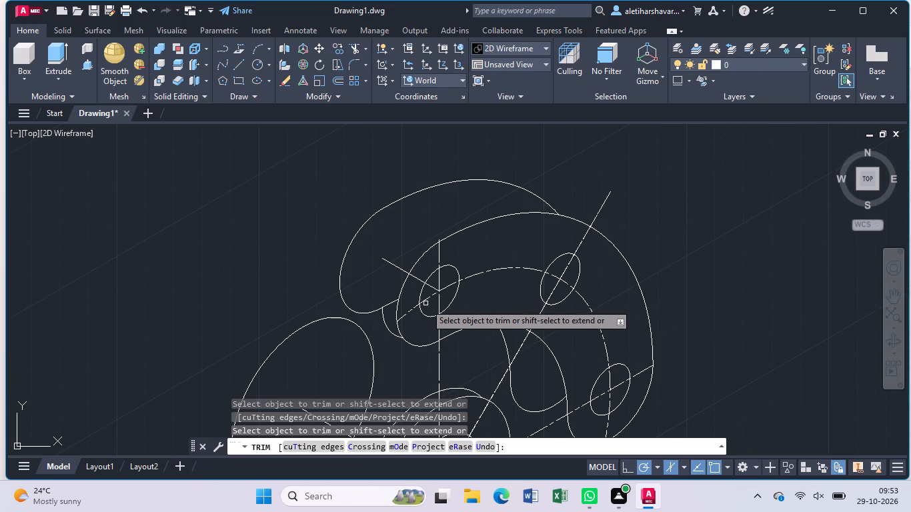
key(Escape)
Draw connected lines from the farther copied lobe's rounded end: about 52 units straight down, back up to its outer side, and about 71 units down.
scroll(395, 317, down, 1)
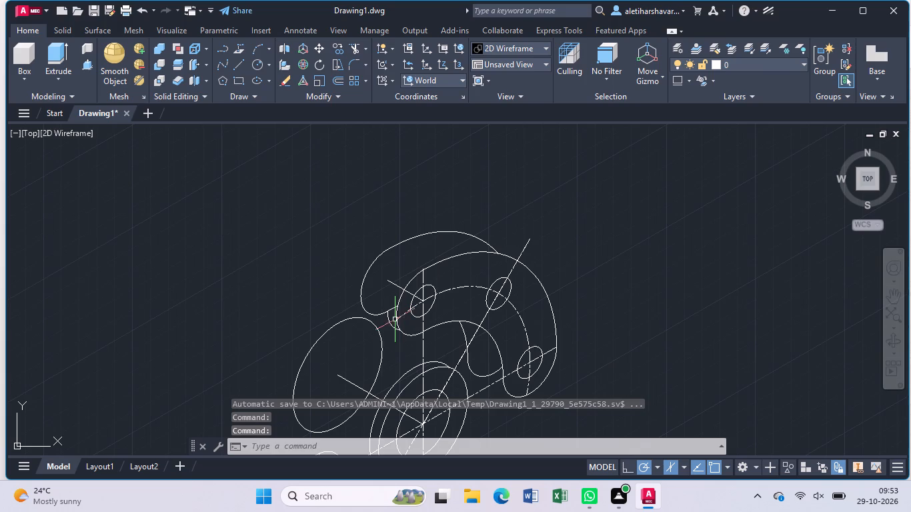
middle_drag(386, 347, 358, 266)
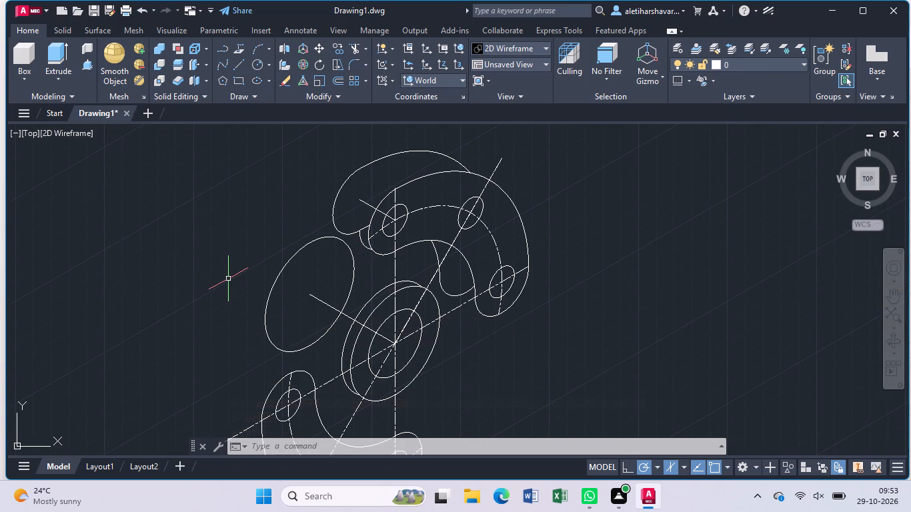
key(l)
key(Return)
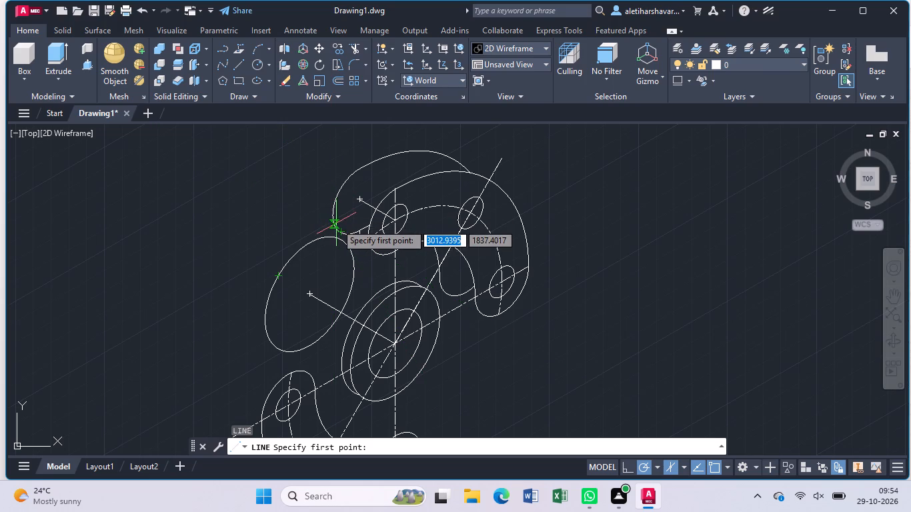
click(336, 226)
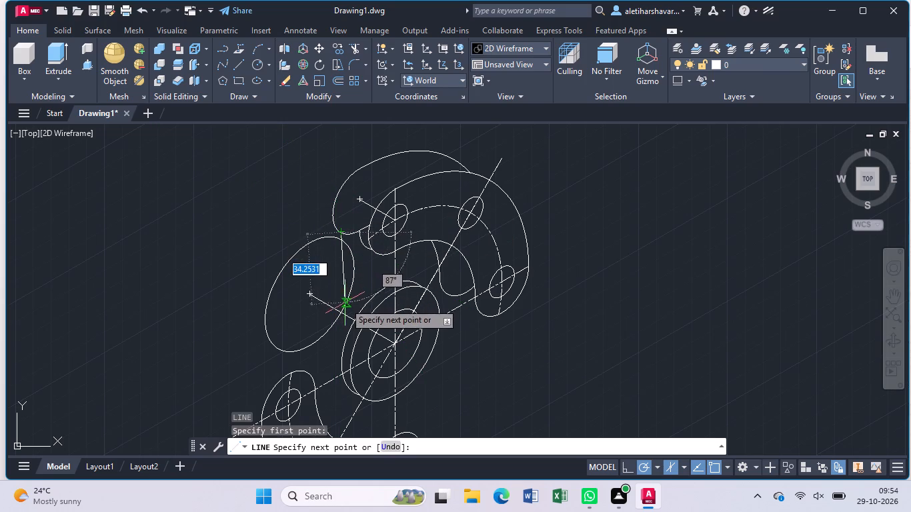
click(336, 349)
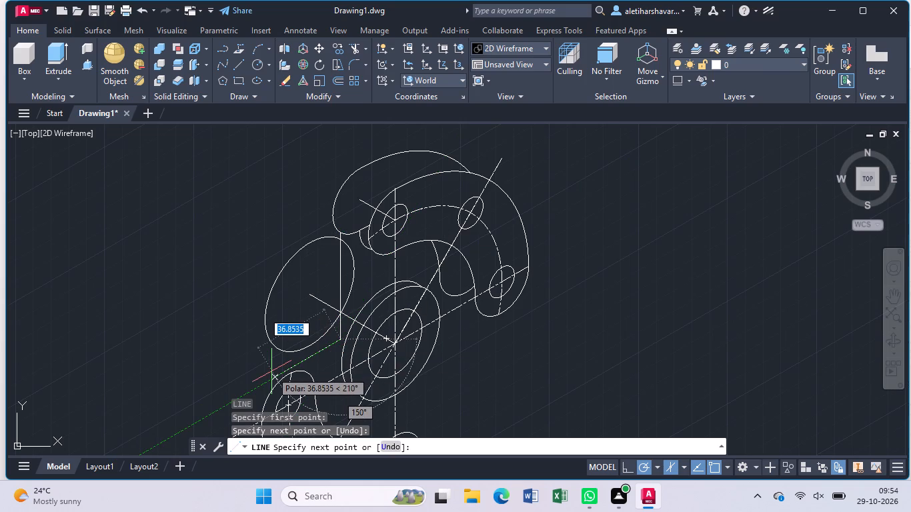
click(332, 219)
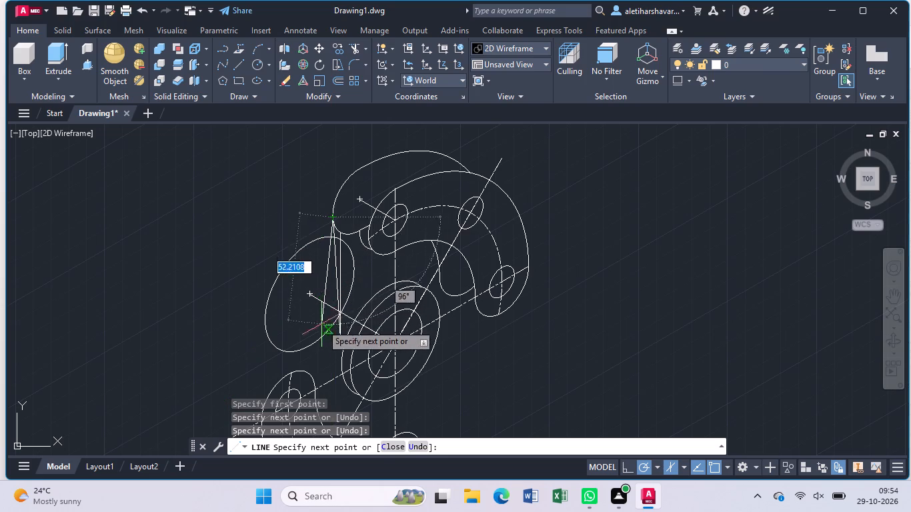
click(329, 363)
key(Escape)
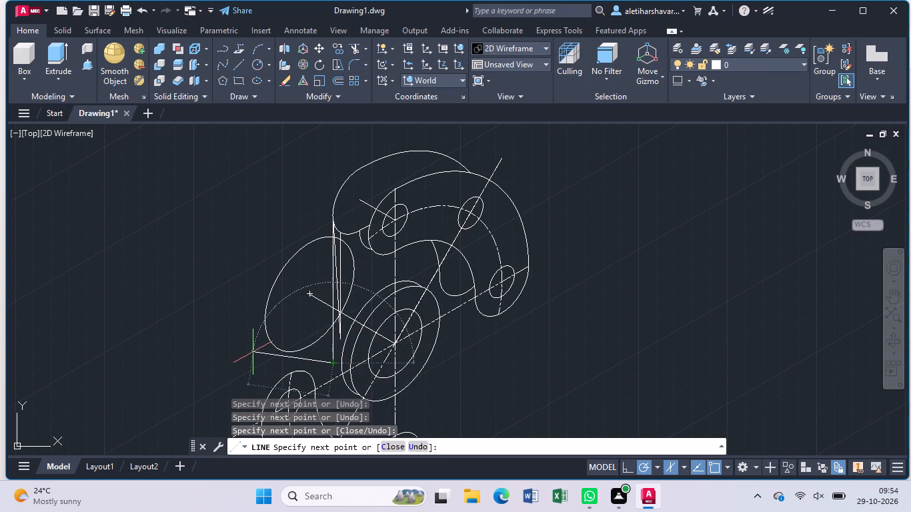
Trim away every piece of the shorter vertical line and the slanted connecting line, keeping the vertical line about 71 units long.
text(tr)
key(Return)
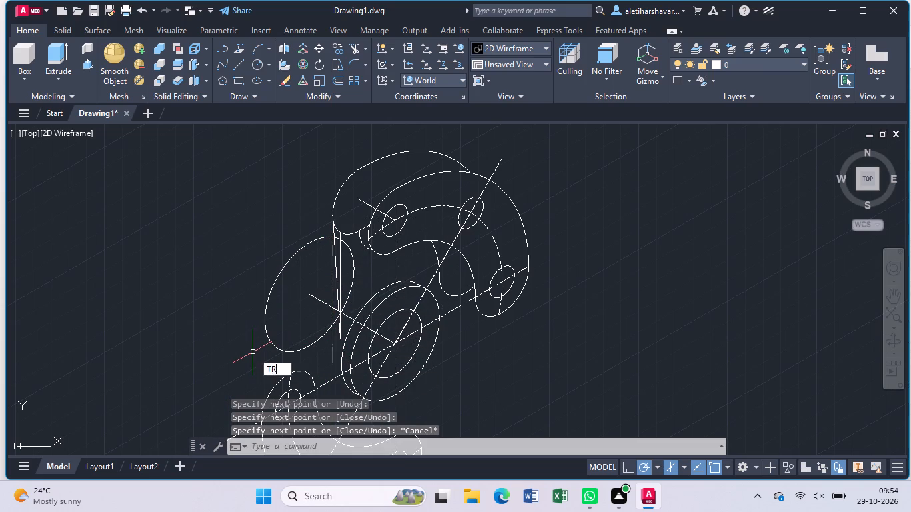
scroll(355, 285, up, 1)
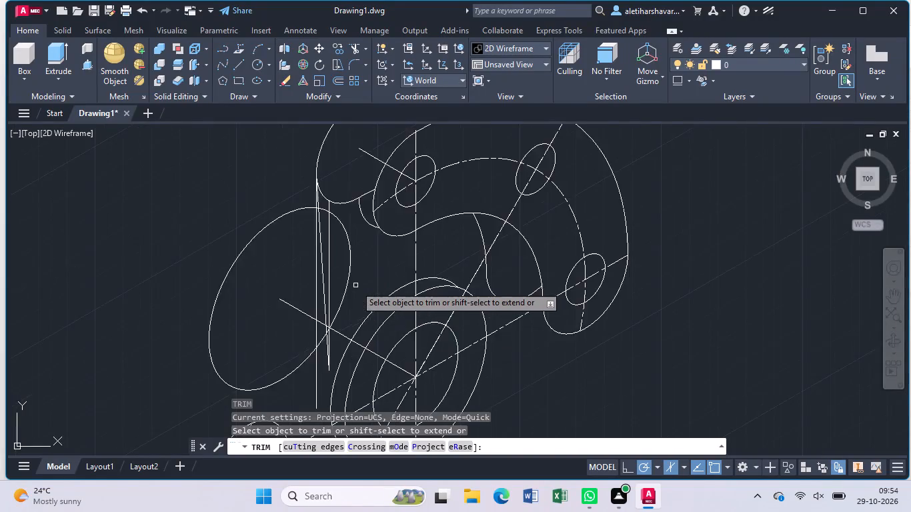
scroll(355, 285, up, 1)
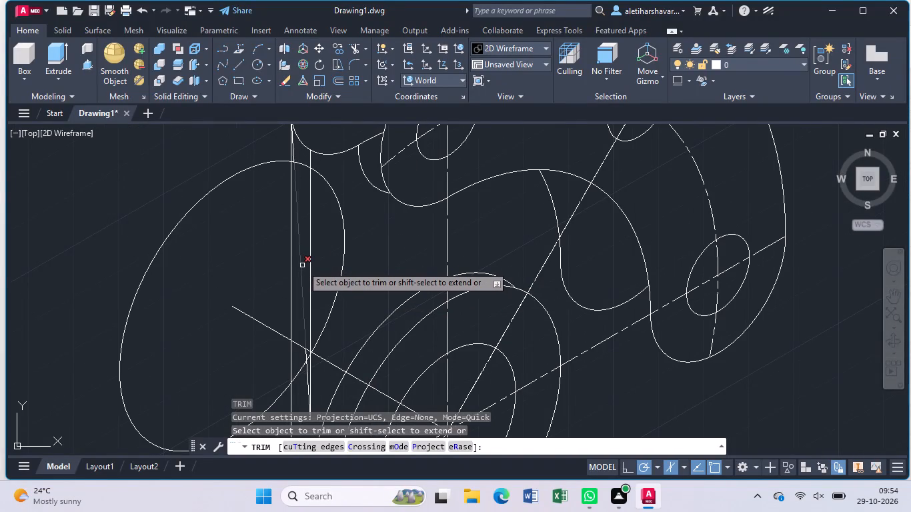
click(302, 265)
click(311, 260)
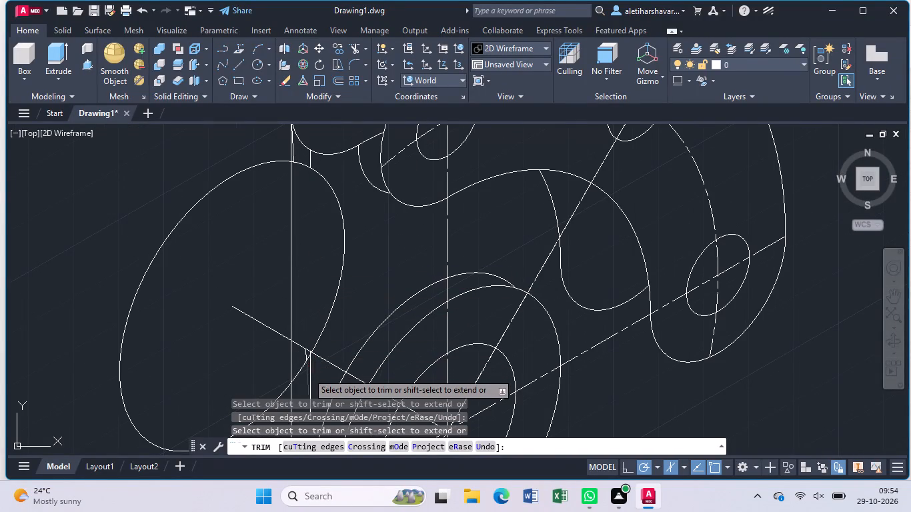
click(307, 373)
click(309, 374)
scroll(303, 354, up, 3)
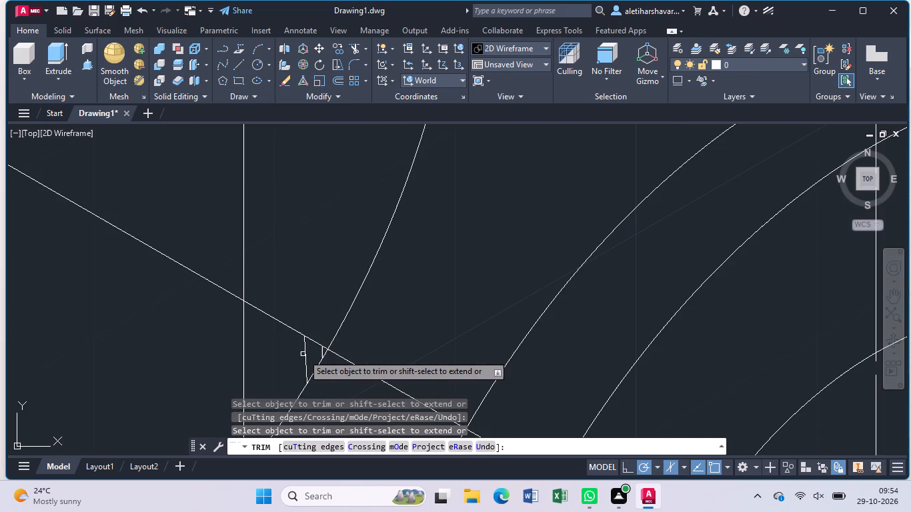
click(305, 350)
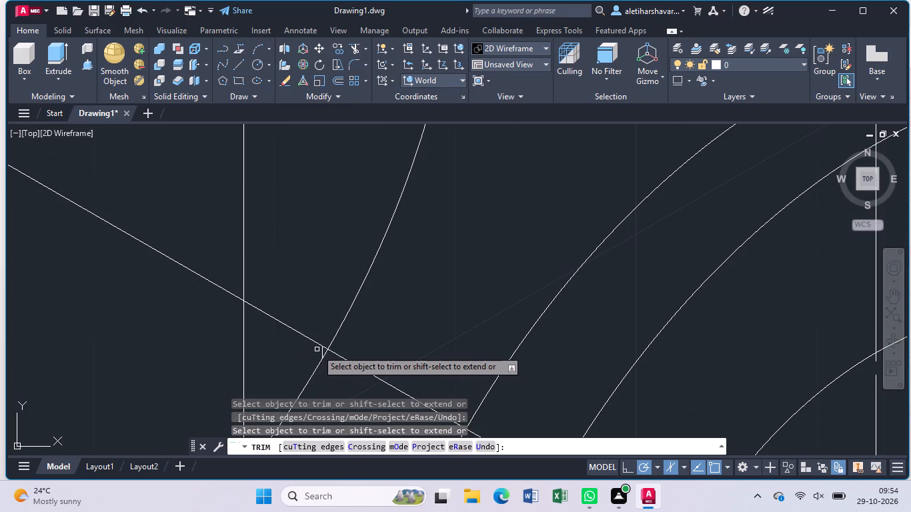
click(323, 352)
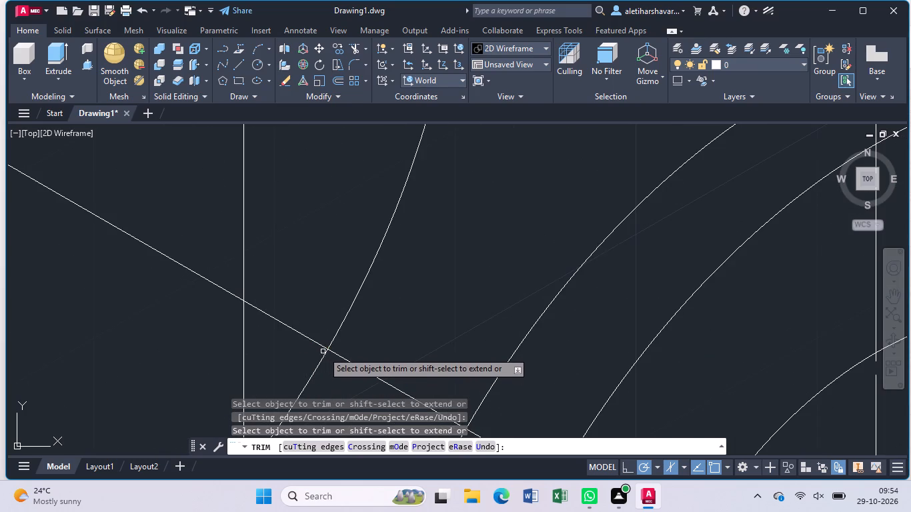
scroll(328, 311, down, 3)
middle_drag(349, 199, 349, 199)
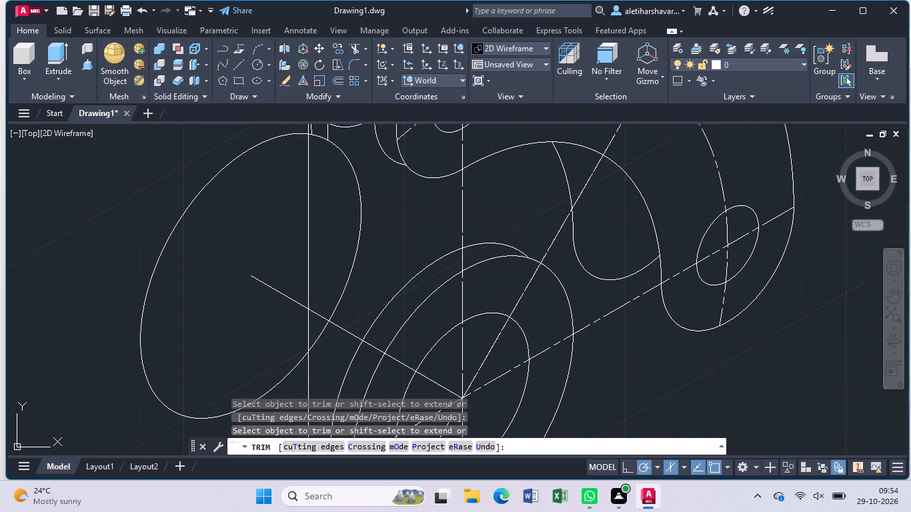
middle_drag(349, 199, 314, 399)
scroll(281, 312, up, 2)
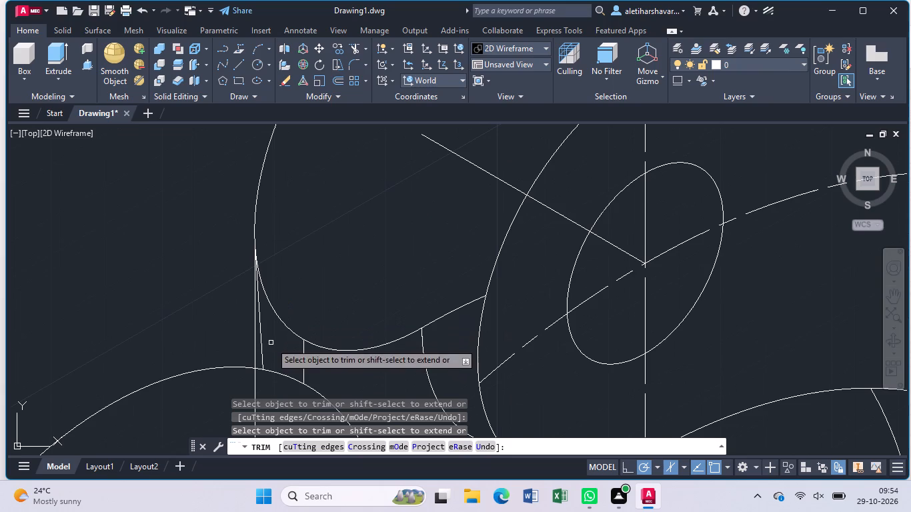
click(263, 356)
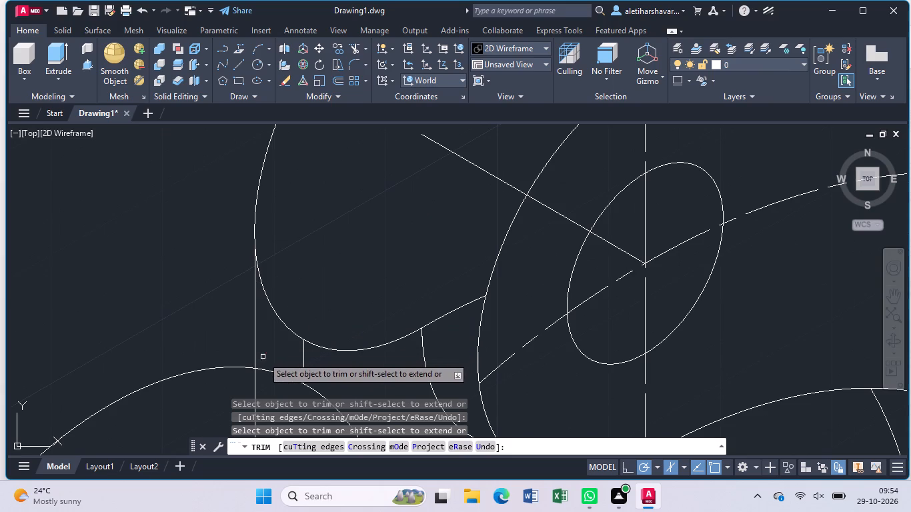
click(305, 365)
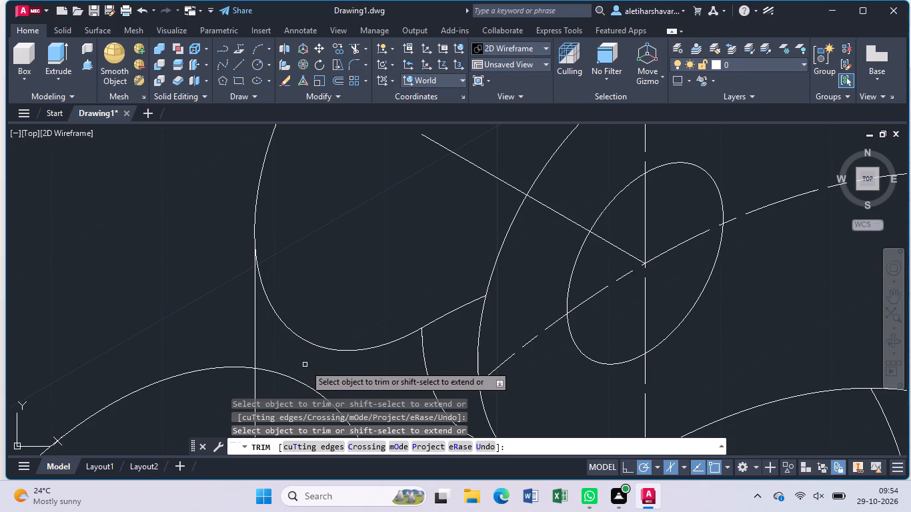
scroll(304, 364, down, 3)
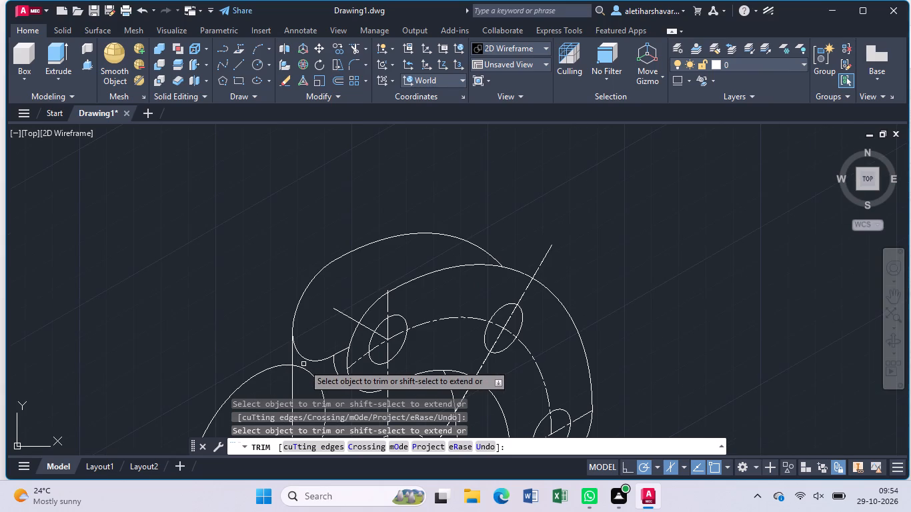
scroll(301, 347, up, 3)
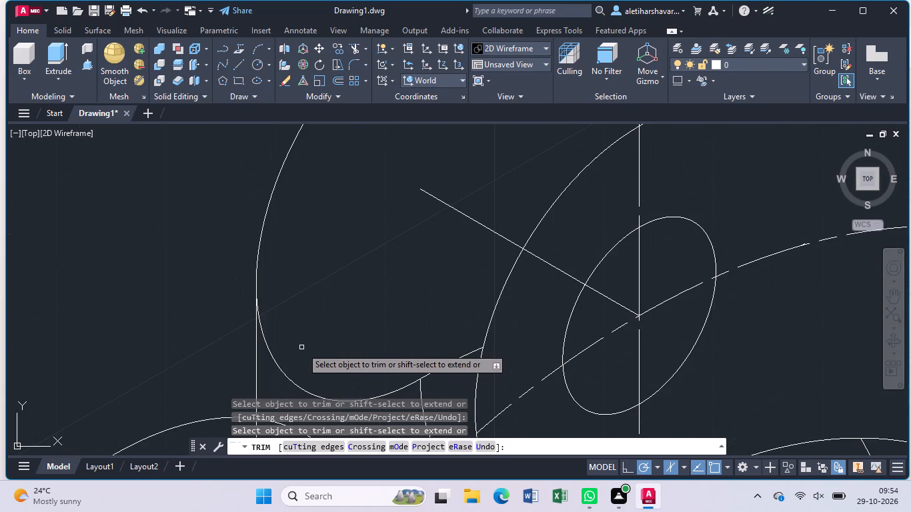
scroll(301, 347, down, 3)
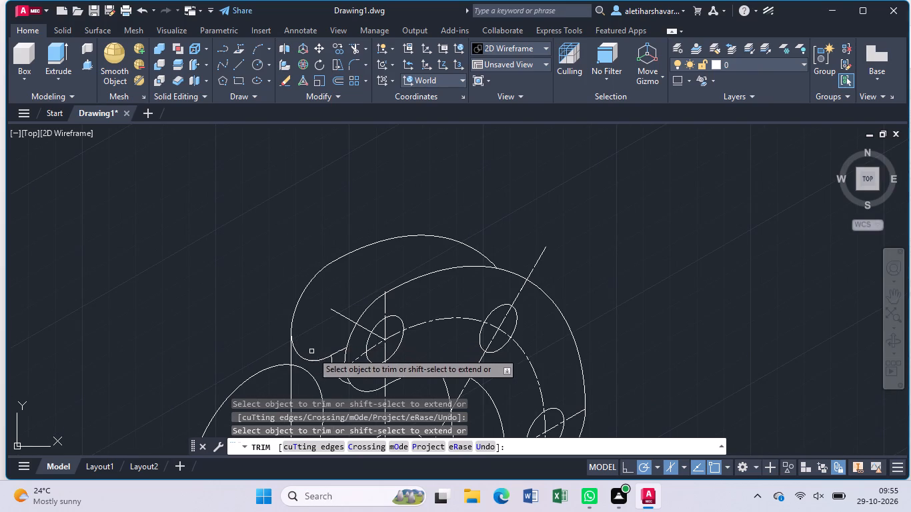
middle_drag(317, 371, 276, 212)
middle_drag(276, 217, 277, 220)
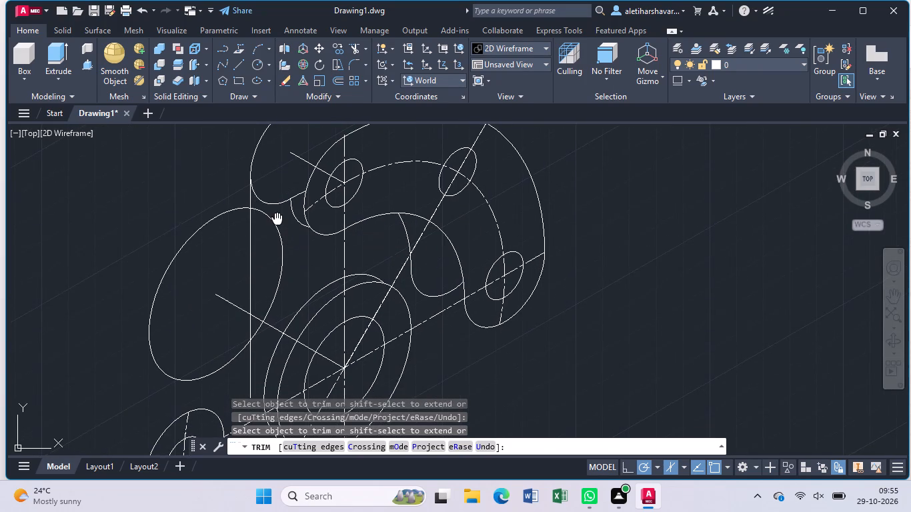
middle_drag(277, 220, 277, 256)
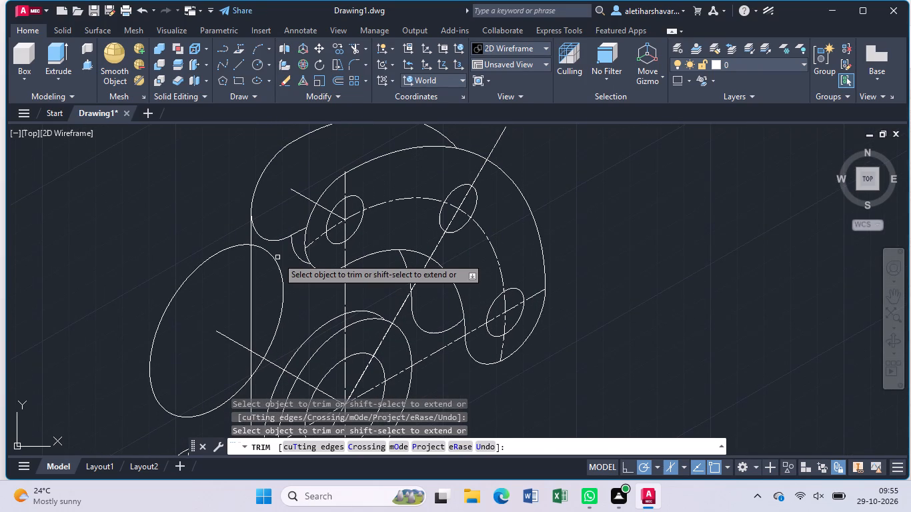
Draw a slanted line about 27 units long from the farther copied lobe's rounded end to the original upper lobe's rounded end.
key(Escape)
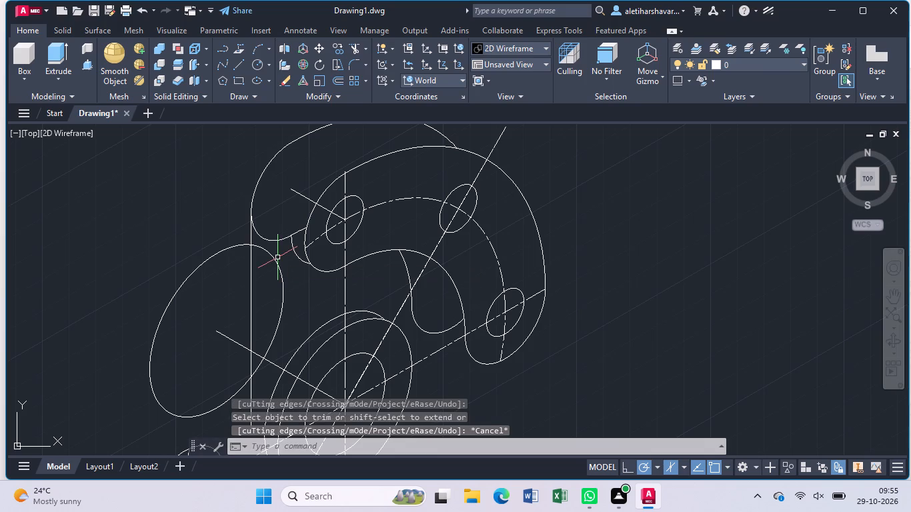
key(l)
key(Return)
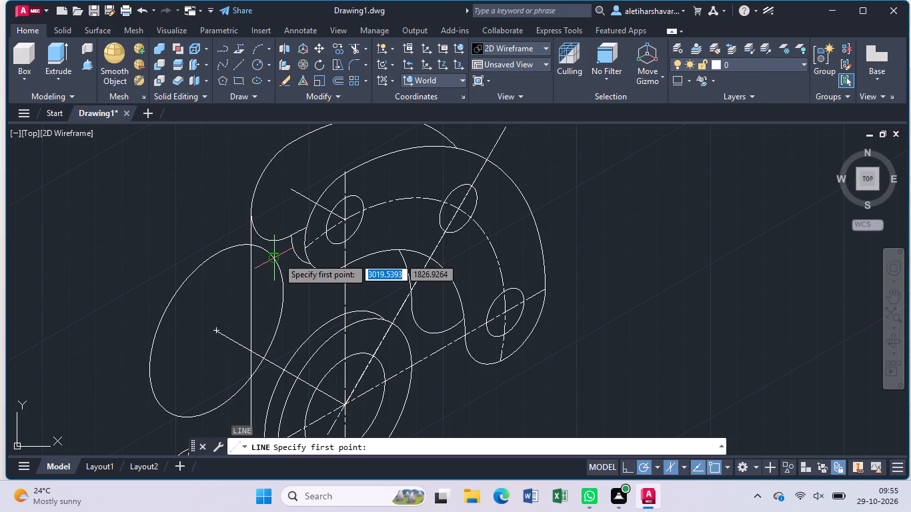
click(253, 217)
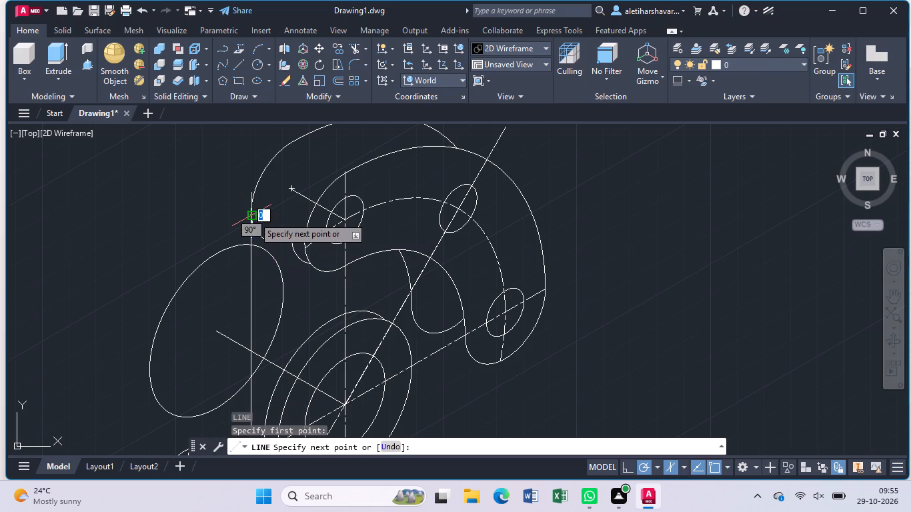
click(325, 253)
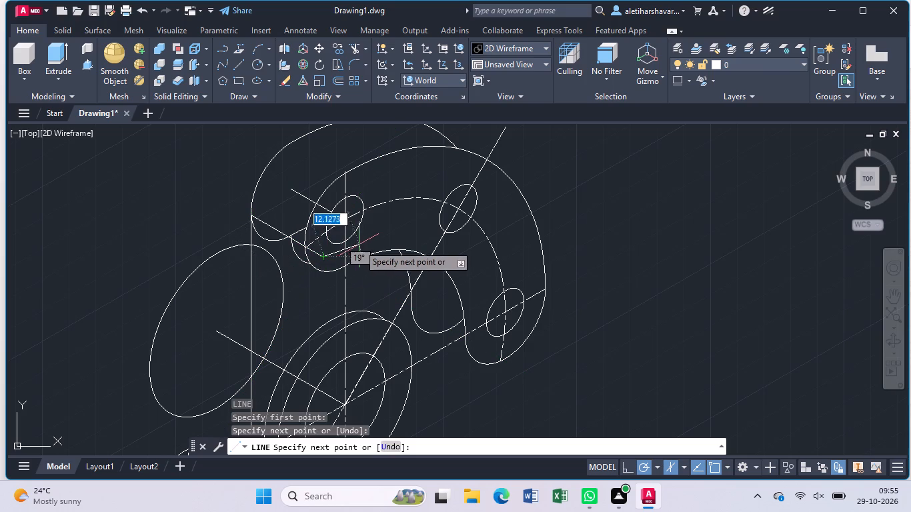
key(Escape)
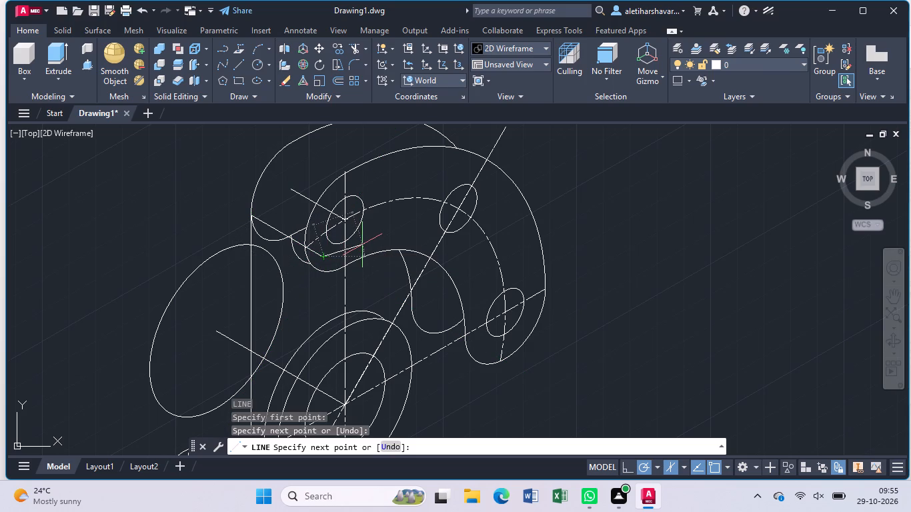
Trim the slanted line to the short piece between the copied inner arc and the original lobe, and remove the arc stub above it.
text(tr)
key(Return)
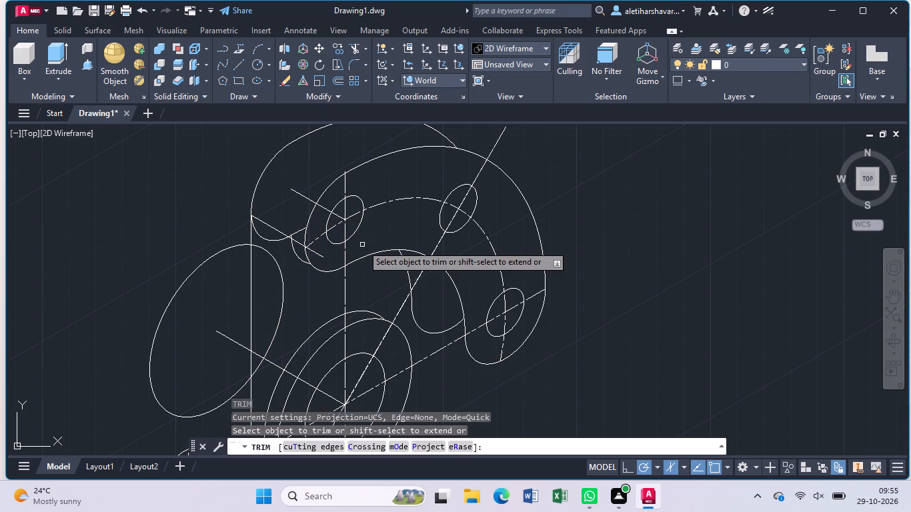
click(319, 253)
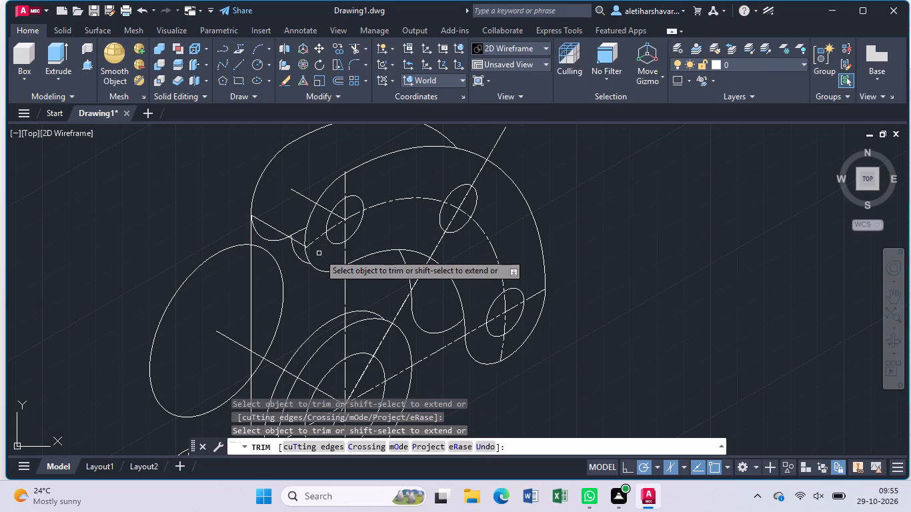
click(274, 229)
scroll(283, 249, up, 1)
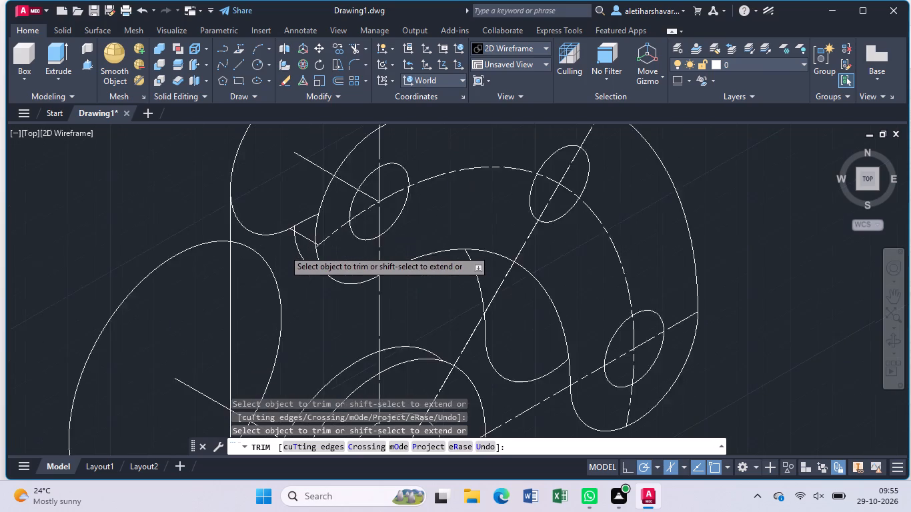
scroll(283, 249, up, 2)
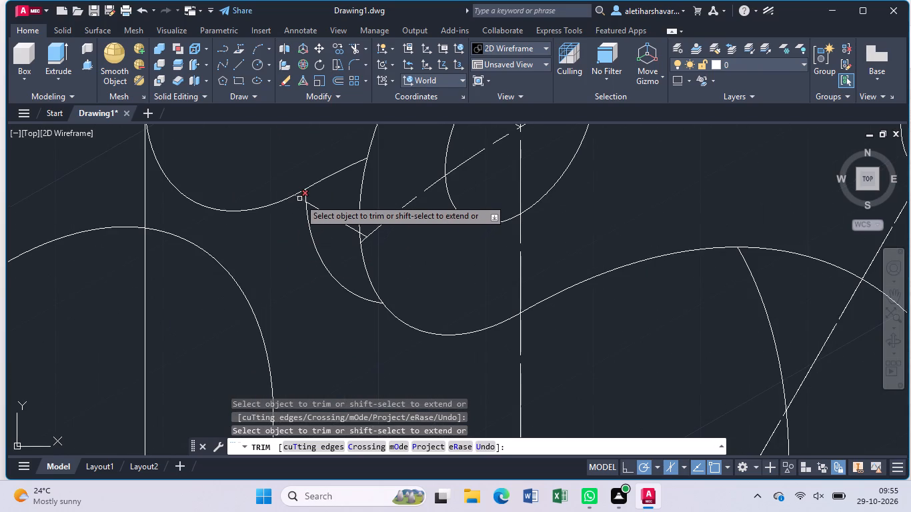
click(299, 199)
click(307, 196)
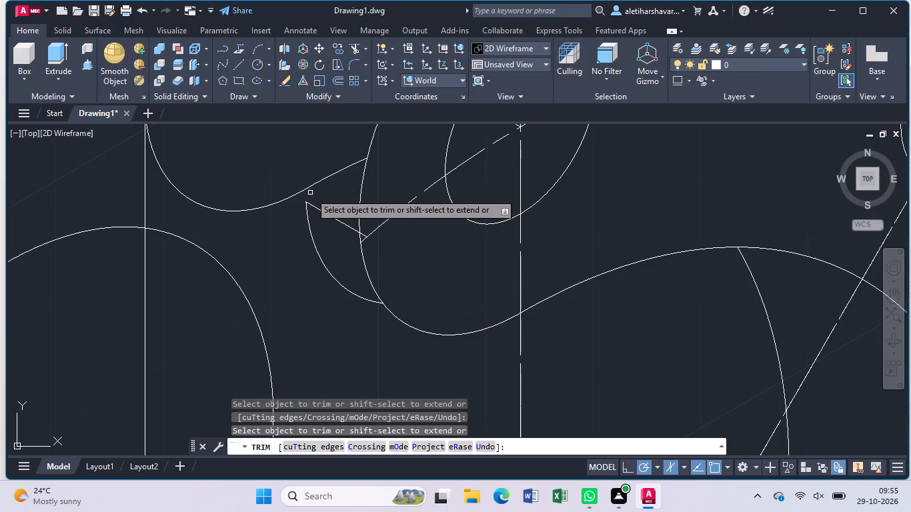
key(Escape)
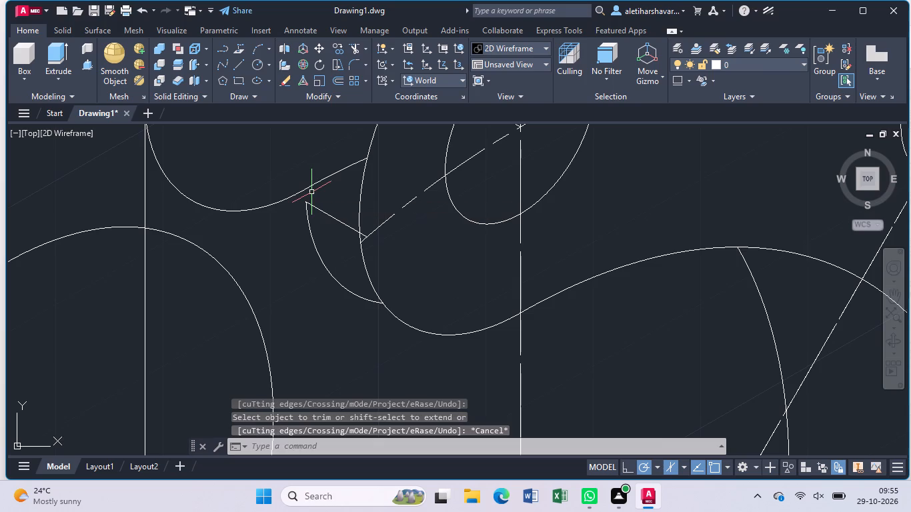
Draw a vertical line about 29 units straight down from the short slanted line's outer end toward the boss.
key(l)
key(Return)
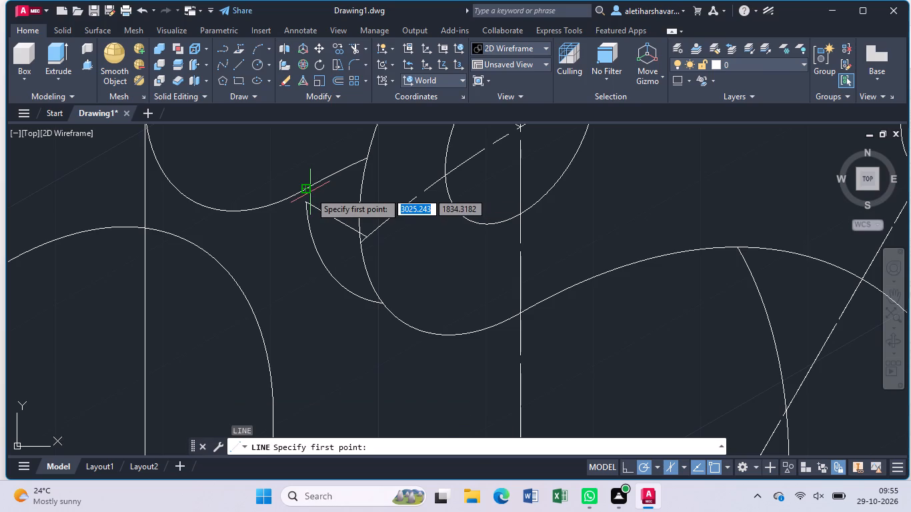
scroll(310, 195, down, 2)
click(311, 201)
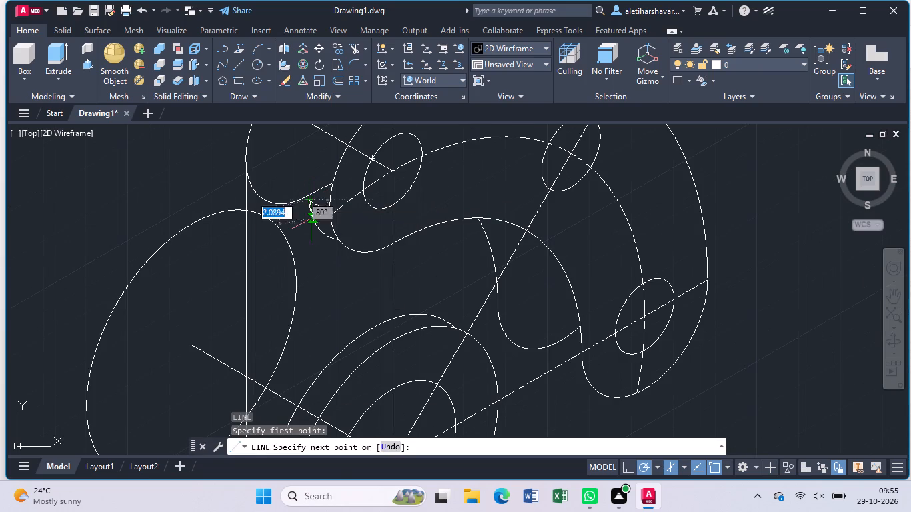
click(305, 341)
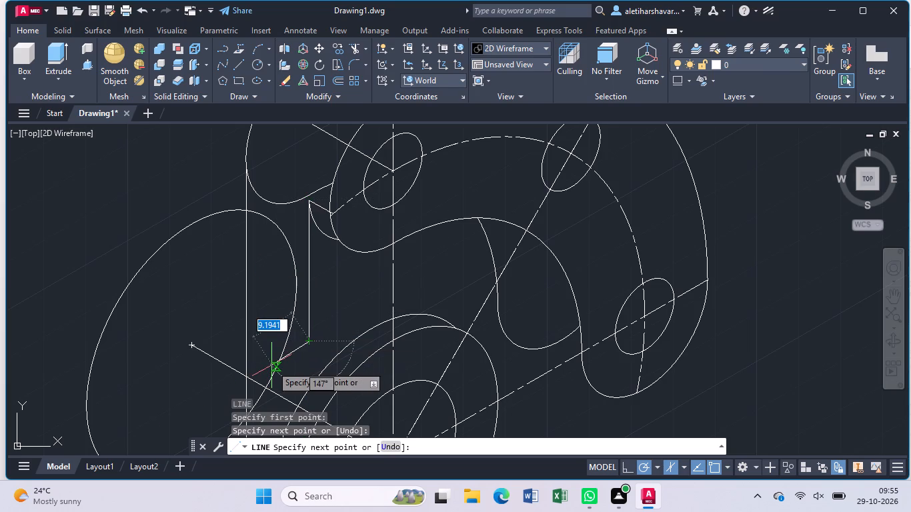
key(Escape)
Draw a vertical line straight down from the original upper lobe's rounded end, passing through the boss circles.
key(l)
key(Return)
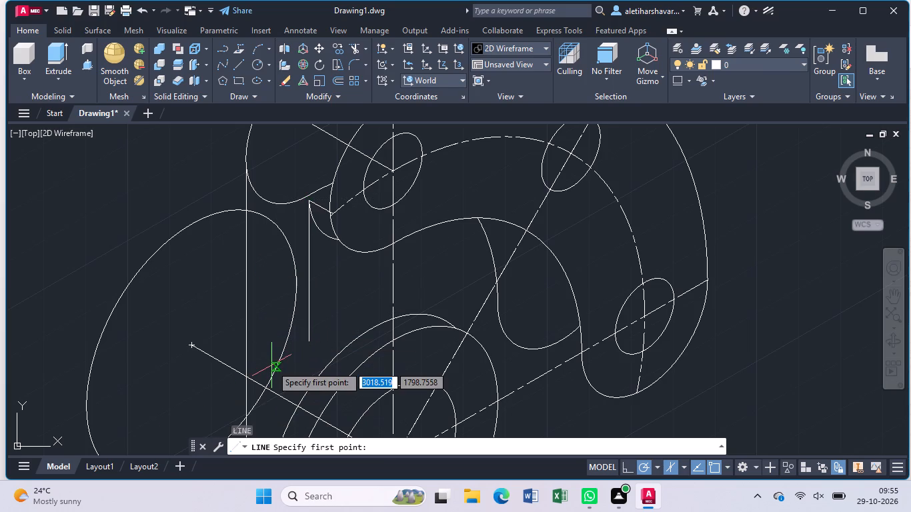
scroll(331, 215, up, 2)
click(323, 205)
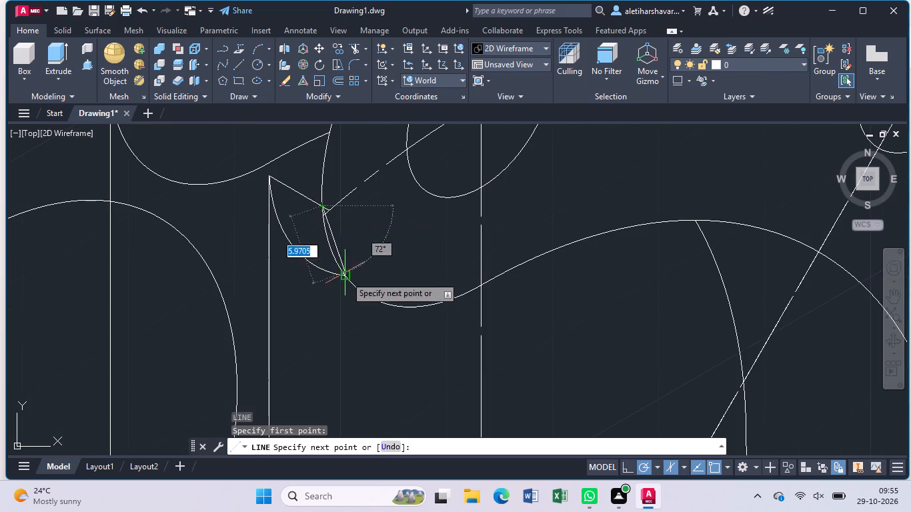
scroll(343, 393, down, 1)
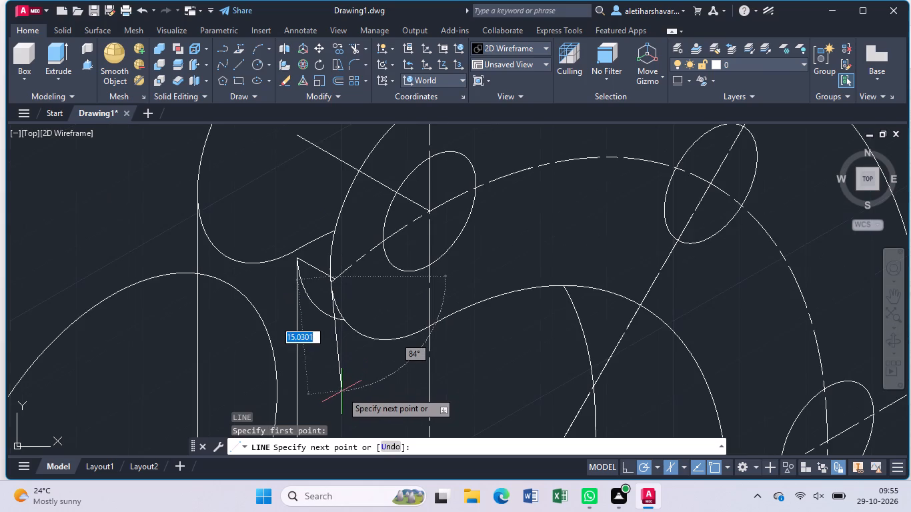
scroll(341, 391, down, 2)
middle_drag(341, 387, 323, 242)
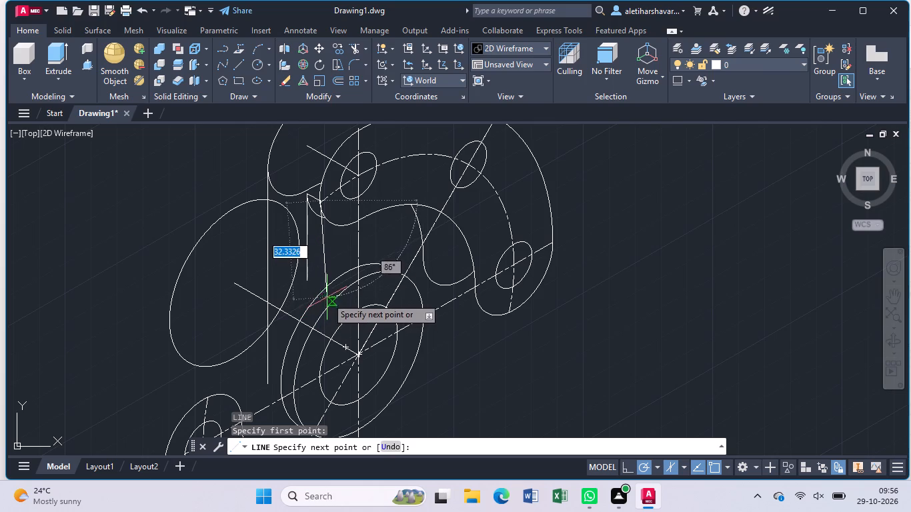
click(313, 400)
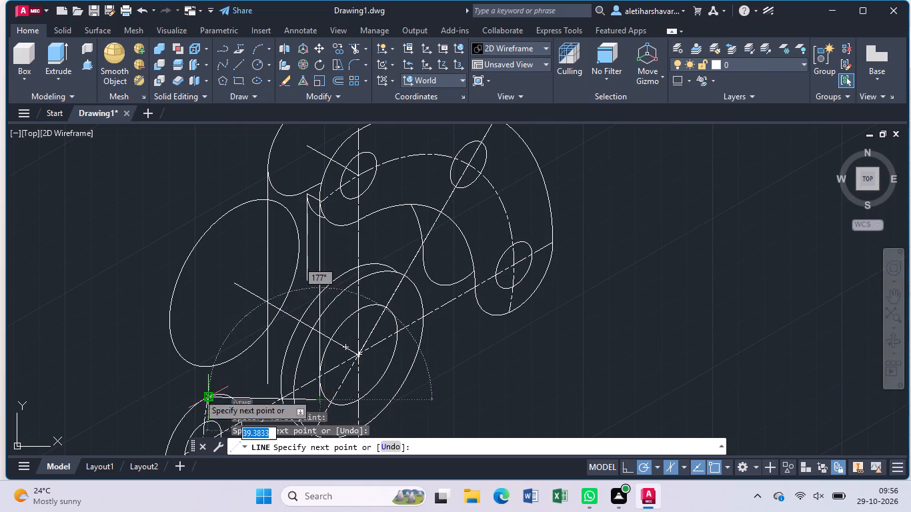
key(Escape)
Trim away every piece of the new vertical line inside the boss, so it stops at the boss's outermost outline.
text(tr)
key(Return)
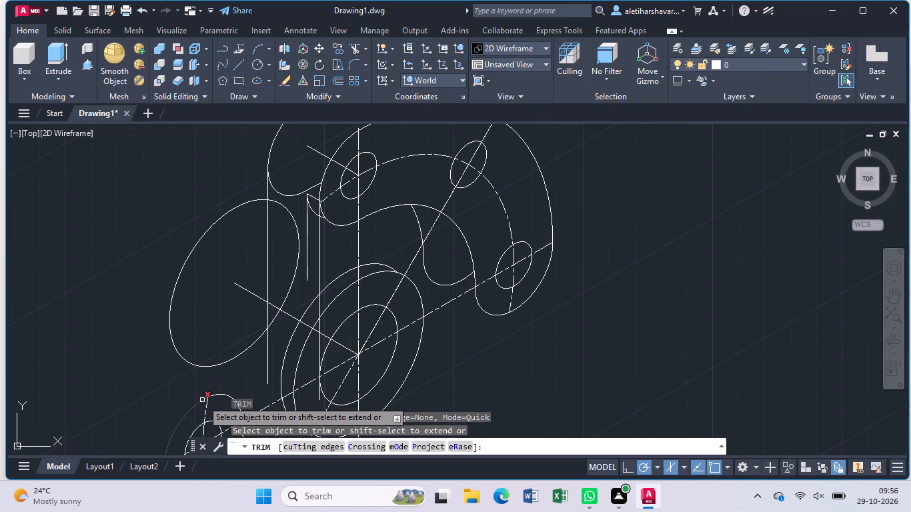
click(319, 307)
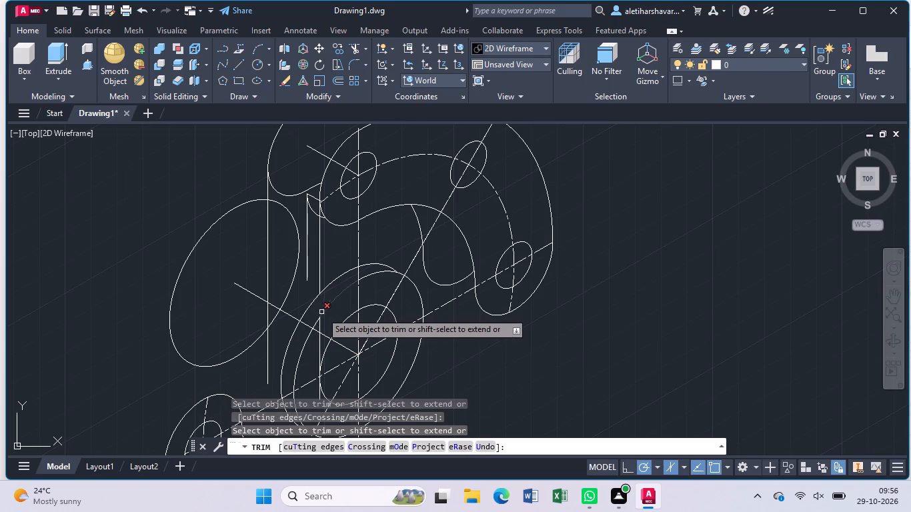
click(319, 327)
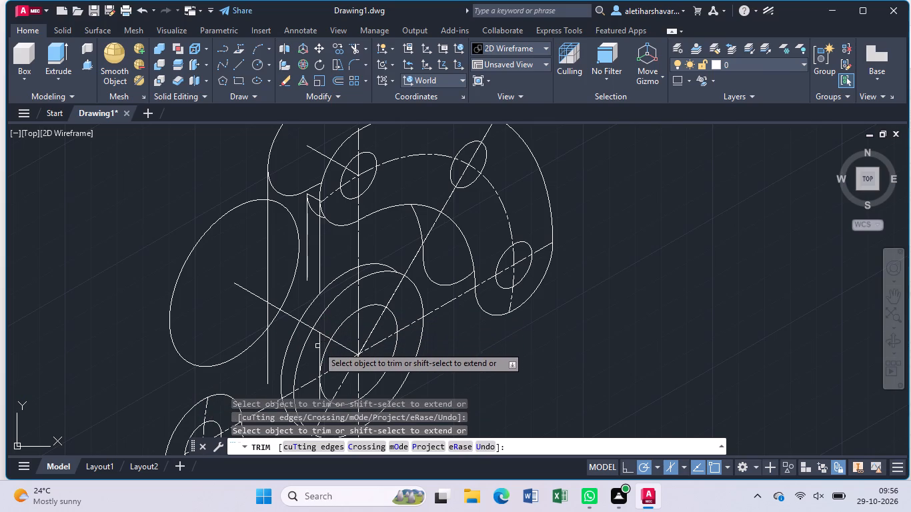
click(319, 344)
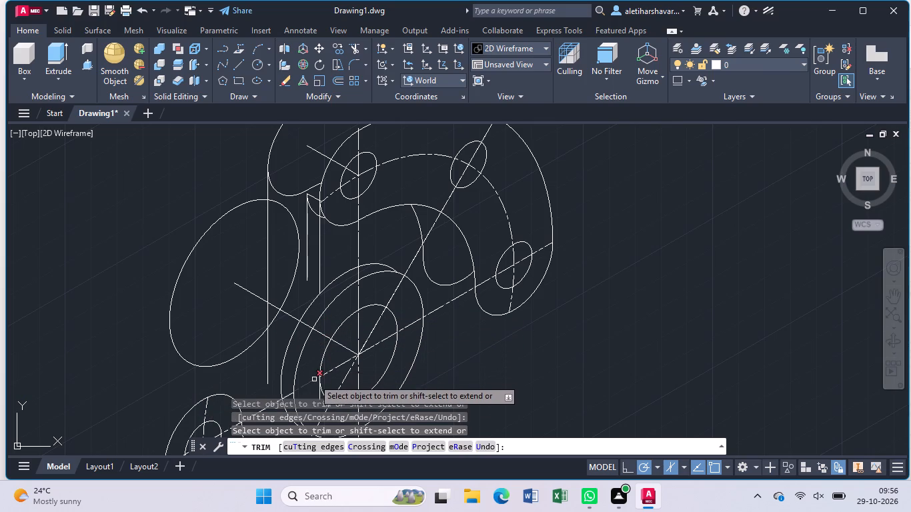
middle_drag(313, 377, 311, 267)
scroll(303, 287, up, 2)
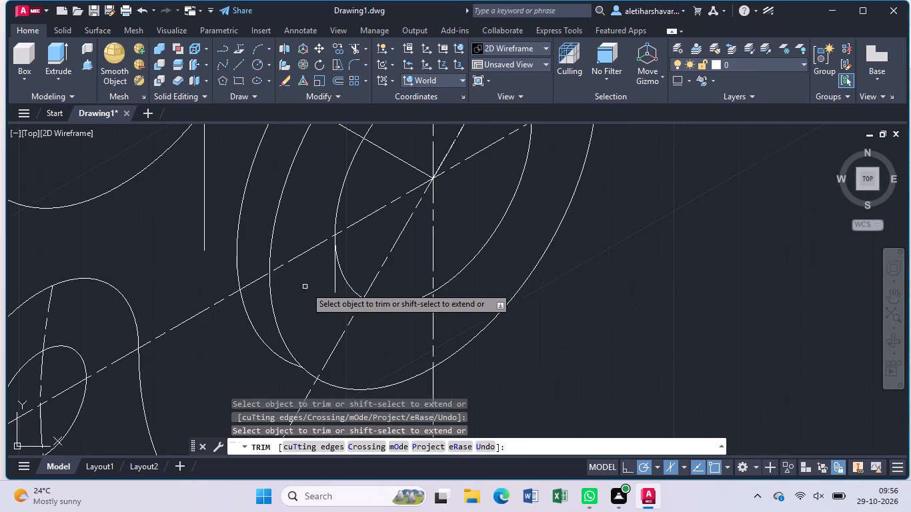
click(334, 277)
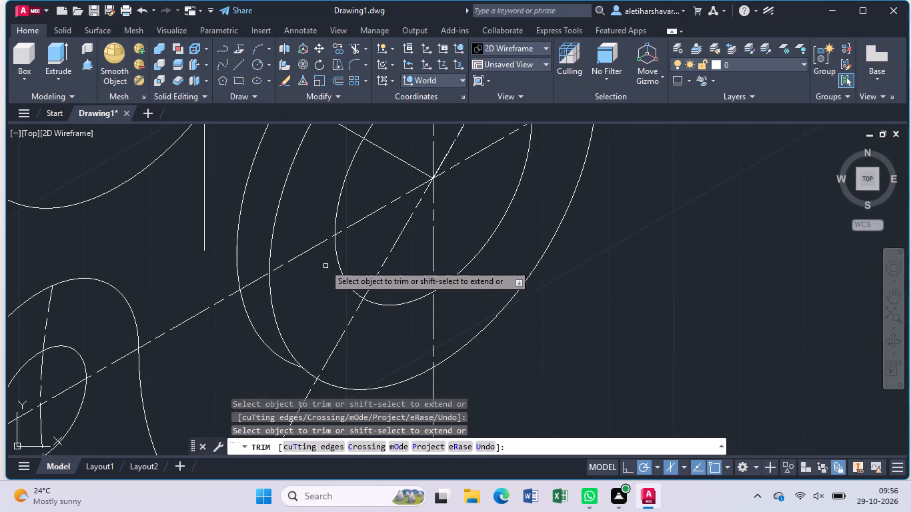
Trim the copied lobe's long vertical line below the boss's slanted axis line.
scroll(317, 253, down, 2)
scroll(250, 195, down, 1)
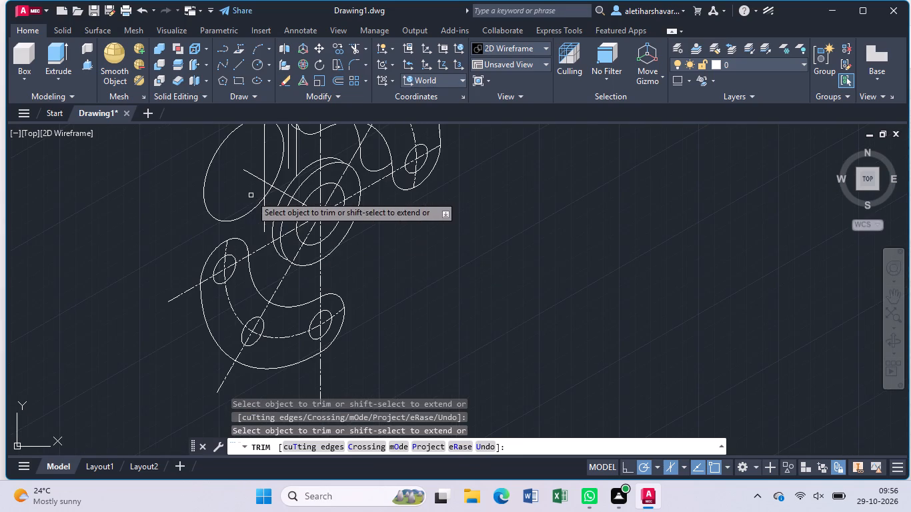
middle_drag(257, 193, 260, 308)
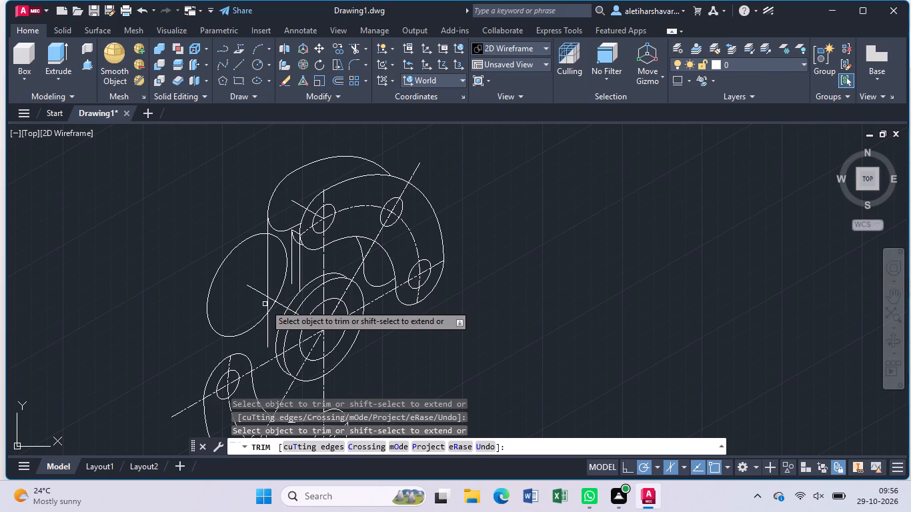
click(269, 305)
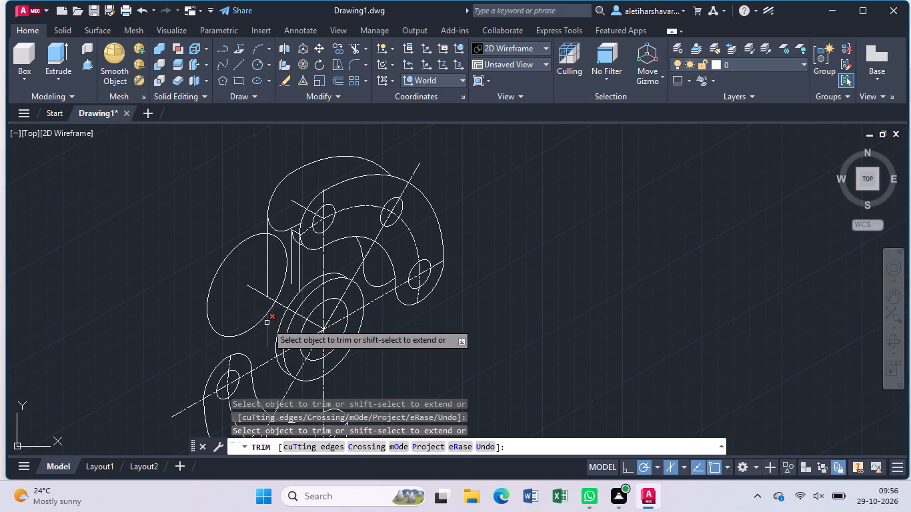
click(267, 323)
key(Escape)
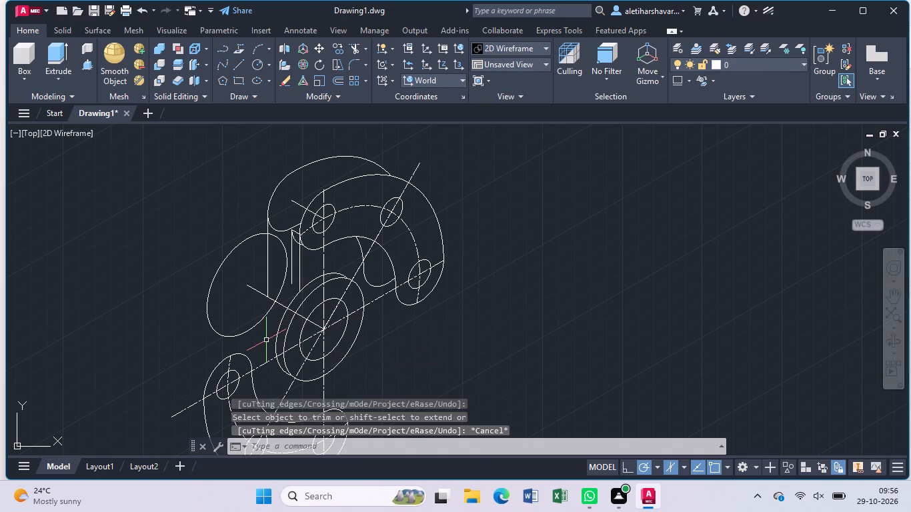
Draw a slanted line at 150° from the vertical line's lower end on the boss outline into the large separate ellipse.
key(l)
key(Return)
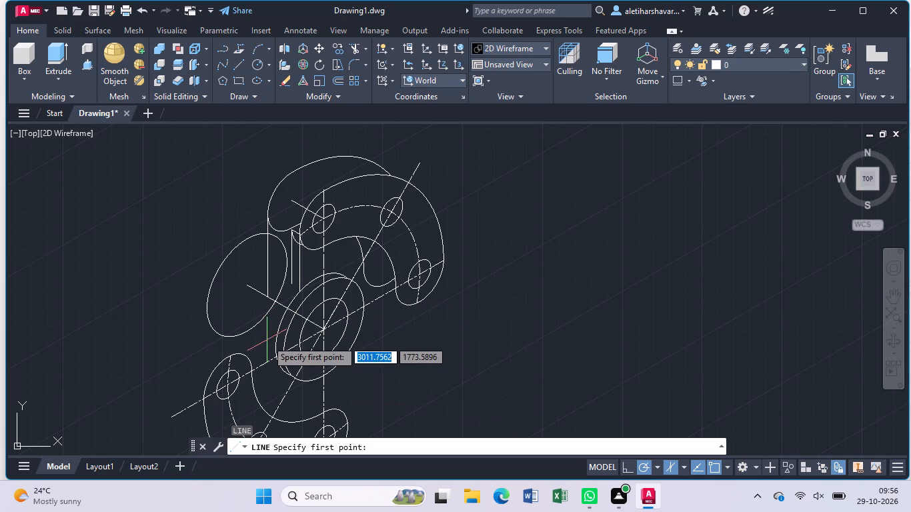
click(297, 291)
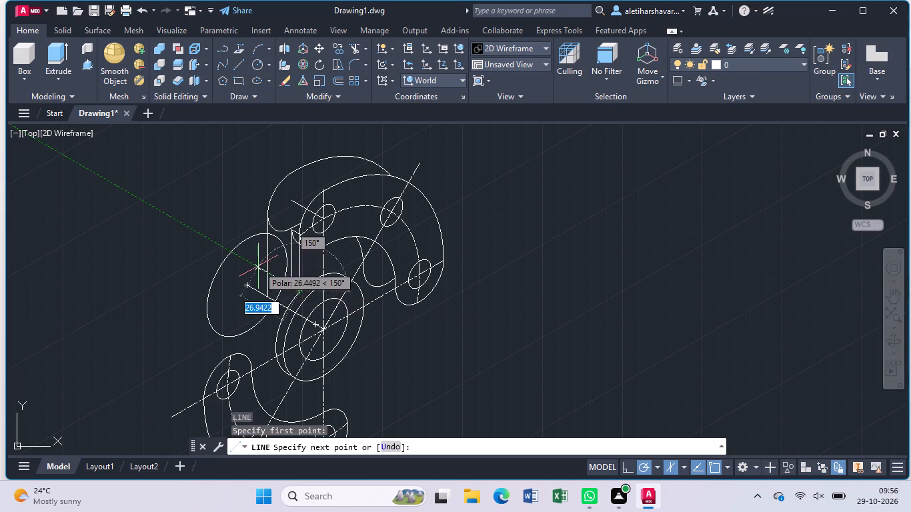
click(255, 264)
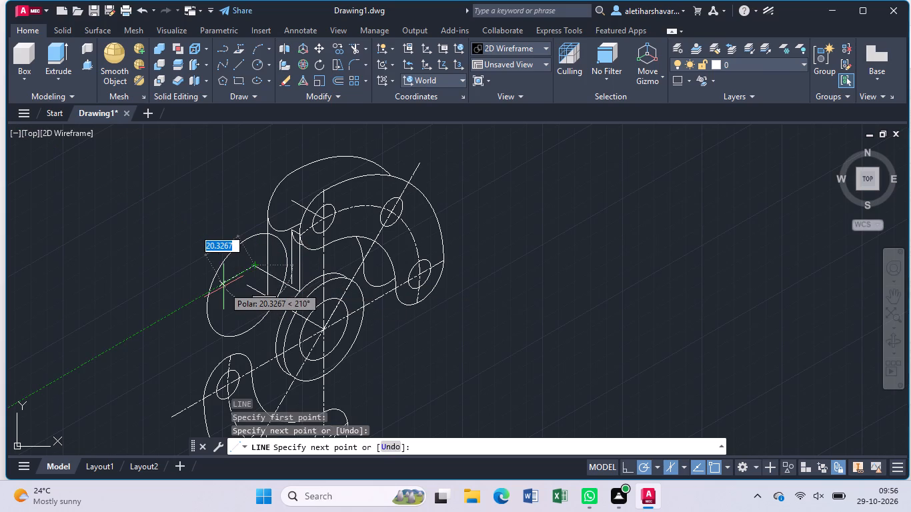
key(Escape)
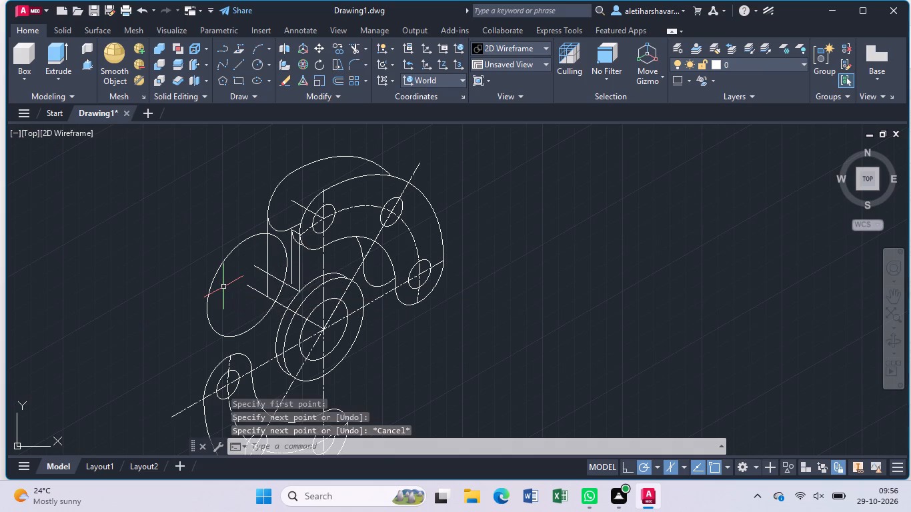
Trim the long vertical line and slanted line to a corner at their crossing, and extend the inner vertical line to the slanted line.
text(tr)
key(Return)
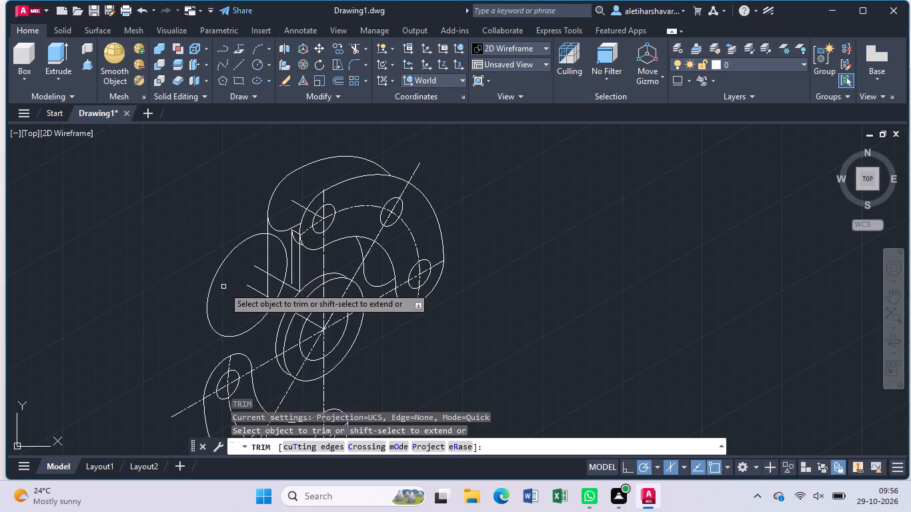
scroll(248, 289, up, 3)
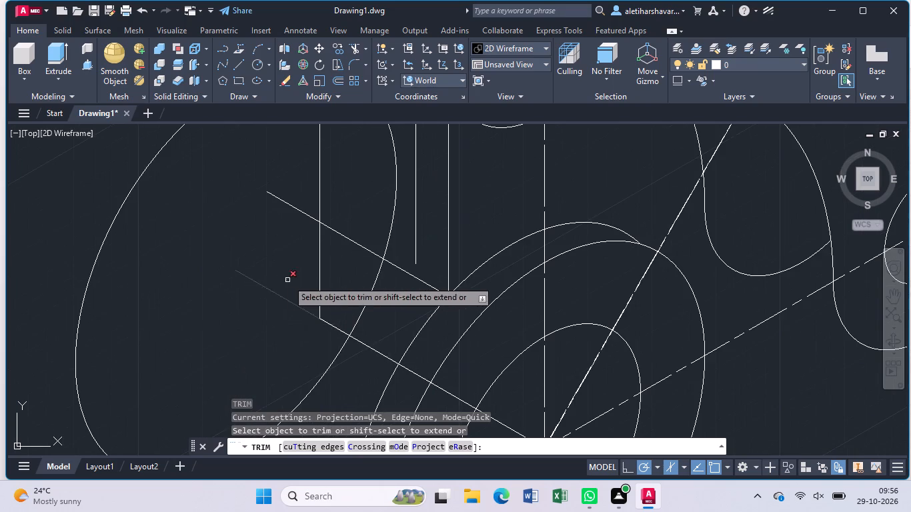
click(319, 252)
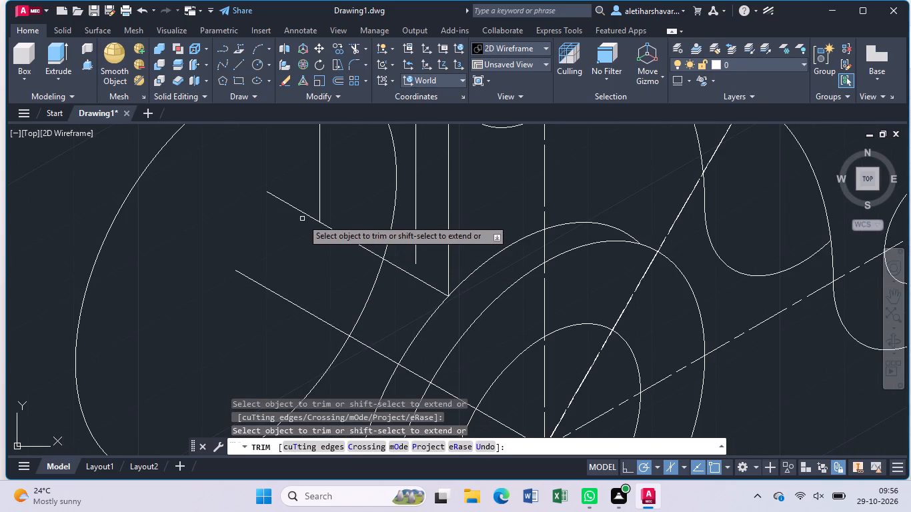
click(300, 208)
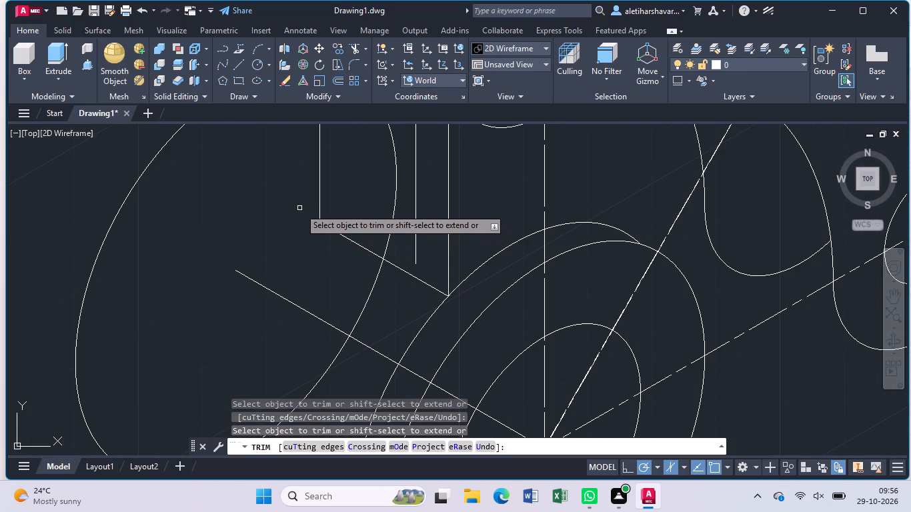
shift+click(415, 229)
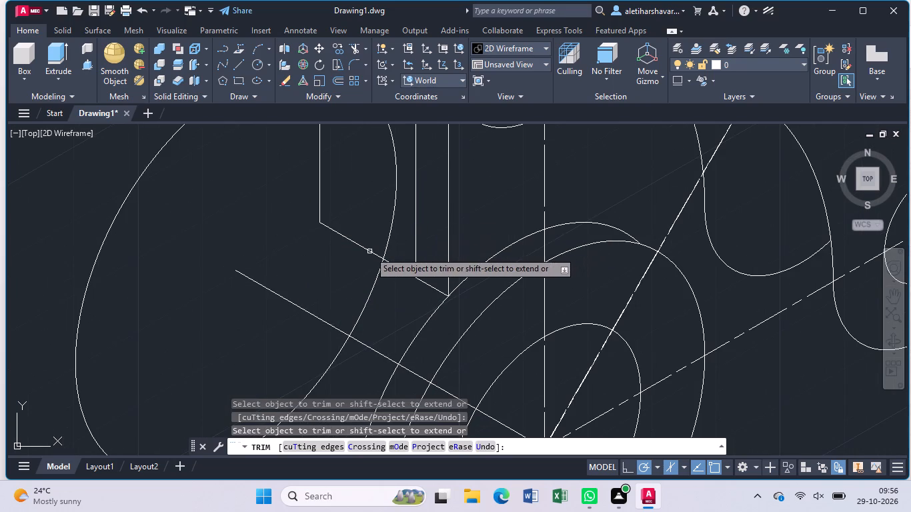
Trim away the vertical line running from the original upper lobe's rounded end to the boss outline.
scroll(353, 248, down, 2)
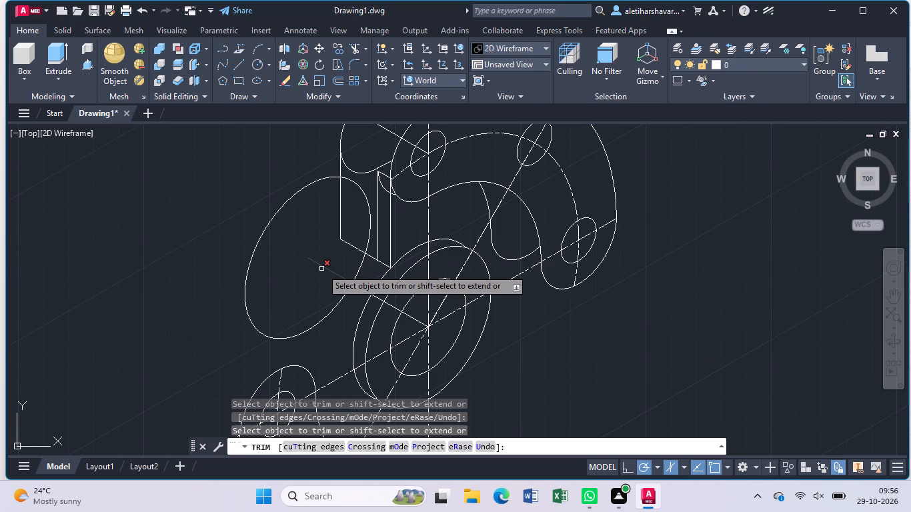
scroll(348, 221, up, 1)
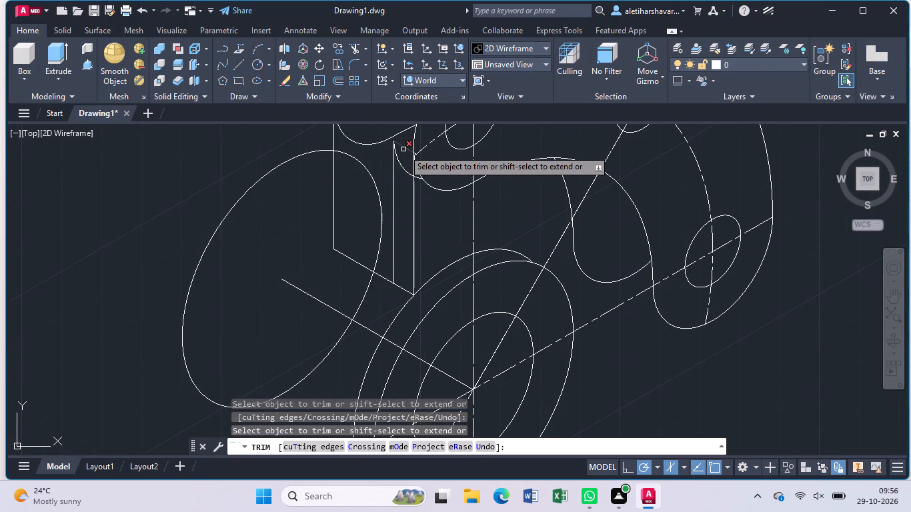
click(403, 149)
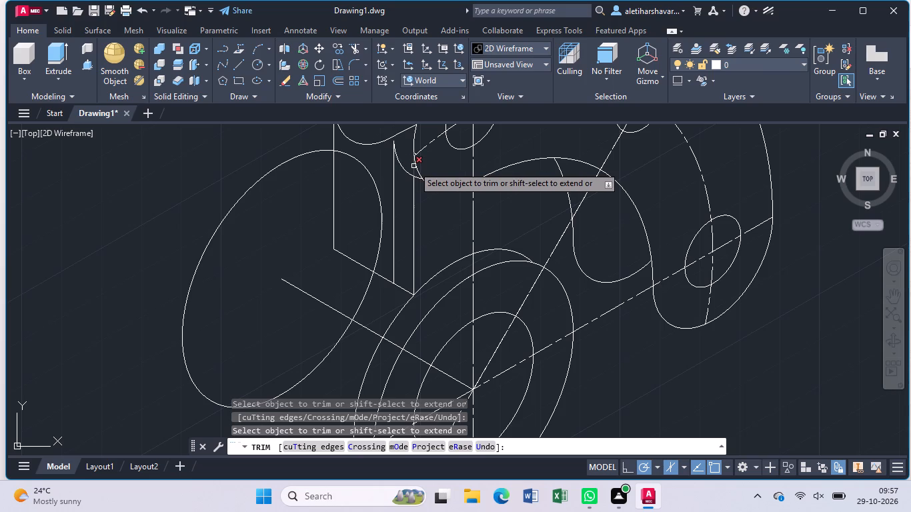
click(413, 166)
click(415, 203)
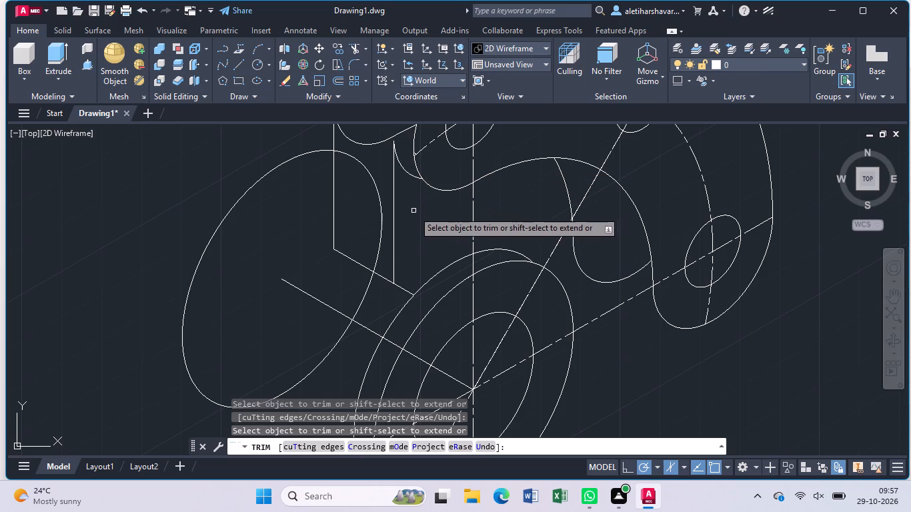
Trim away all remaining pieces of the upper slanted line between the boss outline and the long vertical line.
click(405, 291)
click(359, 261)
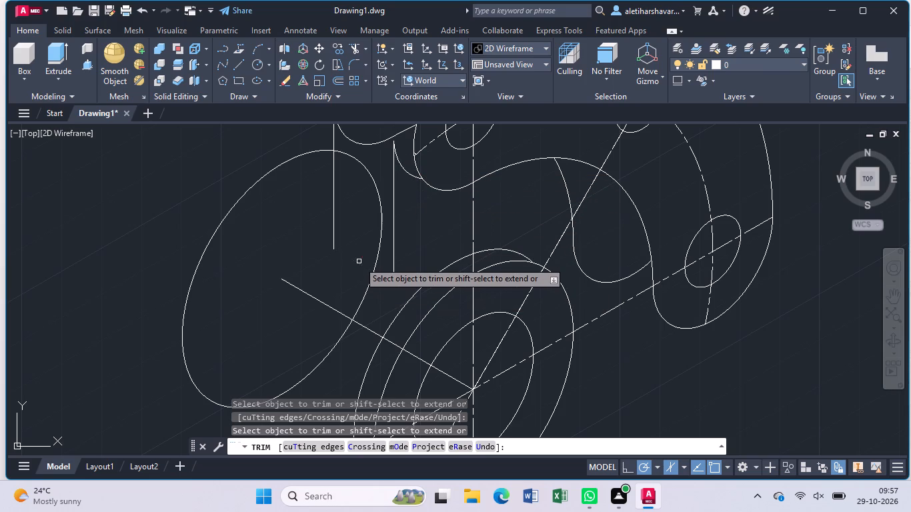
click(381, 273)
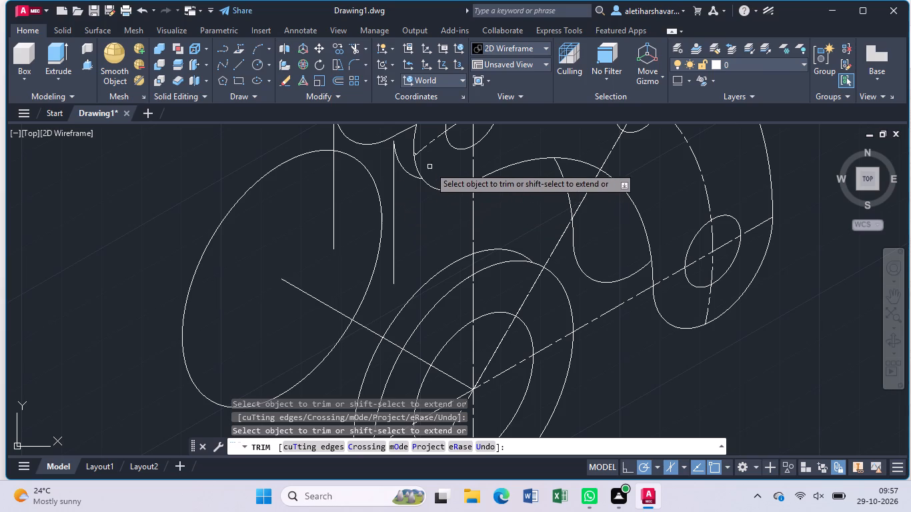
Trim the short stray line stub just inside the original upper lobe's rounded end.
scroll(418, 153, up, 4)
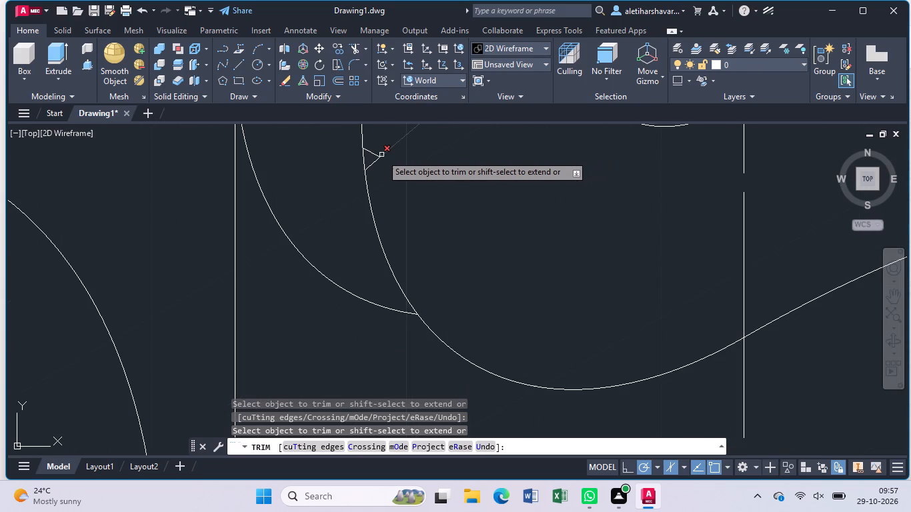
click(377, 155)
Extend the inner vertical line down to the boss's outermost outline, and trim the boss arc between it and the slanted axis line.
scroll(390, 178, down, 3)
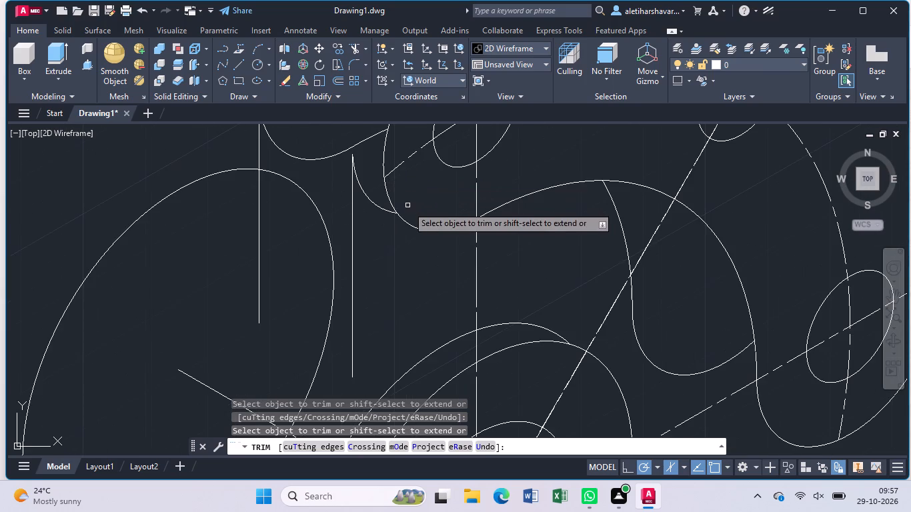
scroll(409, 221, down, 1)
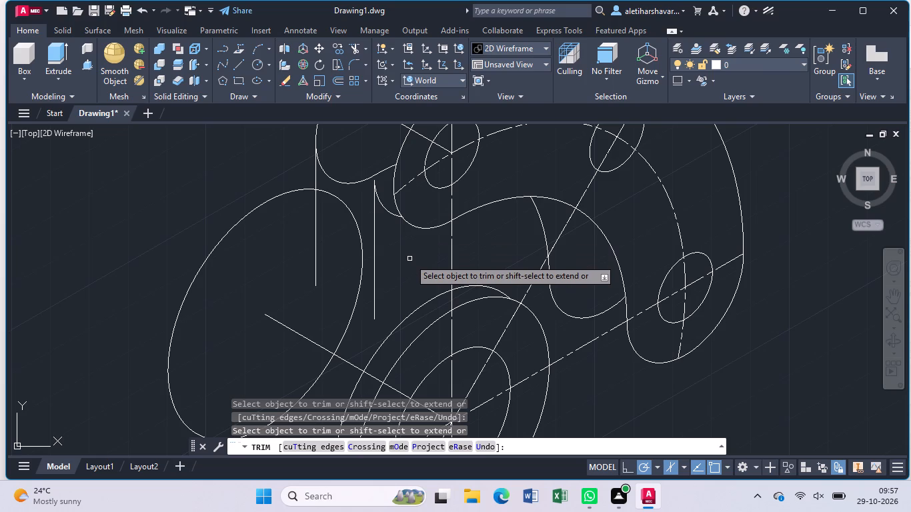
shift+click(375, 313)
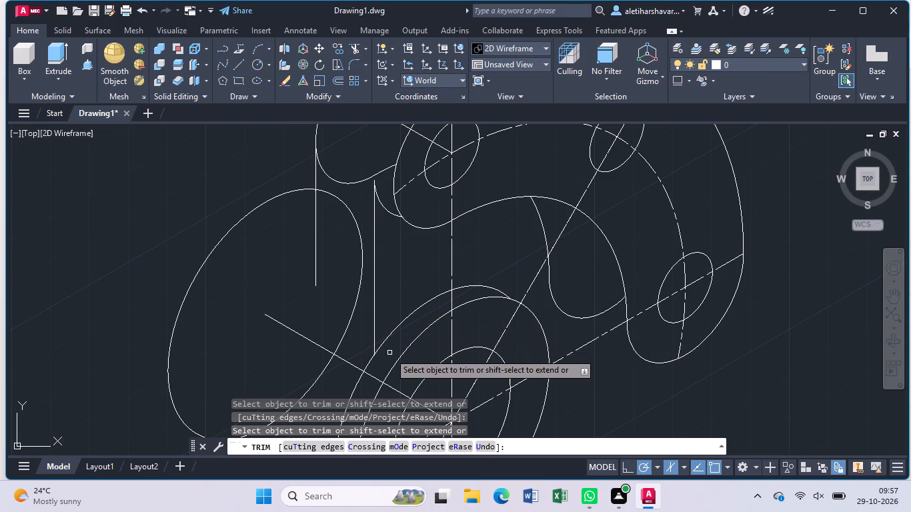
click(367, 365)
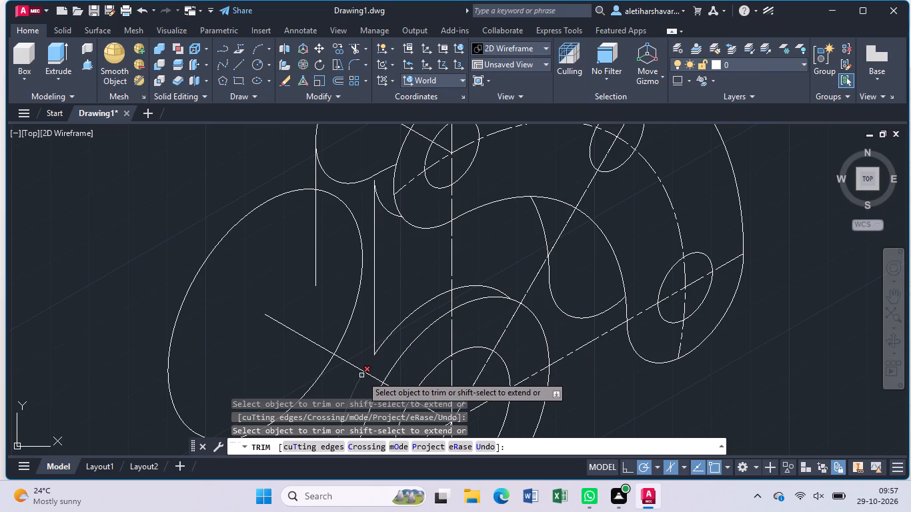
Extend the copied lobe's long vertical line down to the boss's slanted axis line, and trim the axis line's overhang beyond it.
scroll(361, 375, down, 2)
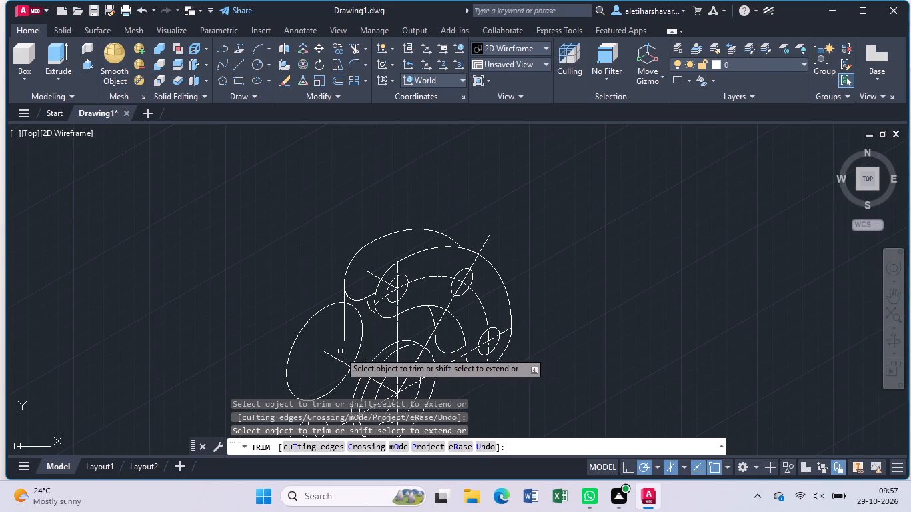
scroll(337, 351, up, 2)
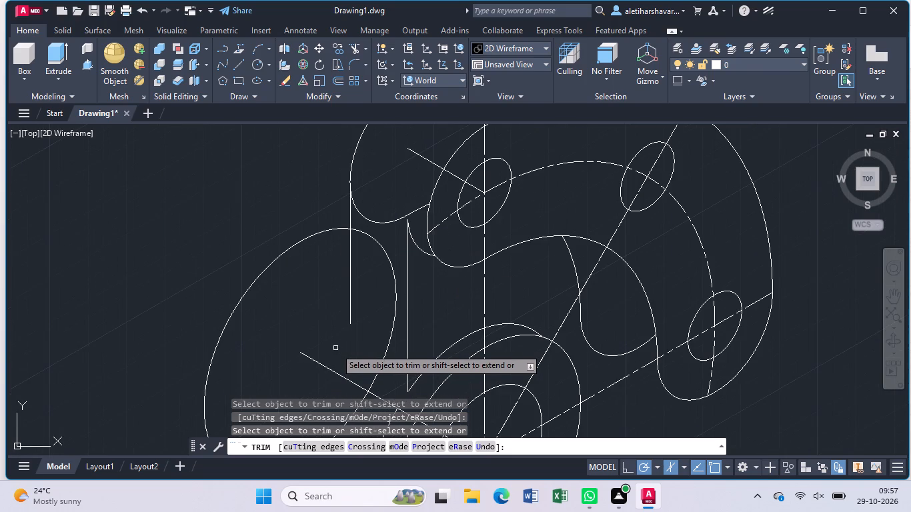
shift+click(352, 309)
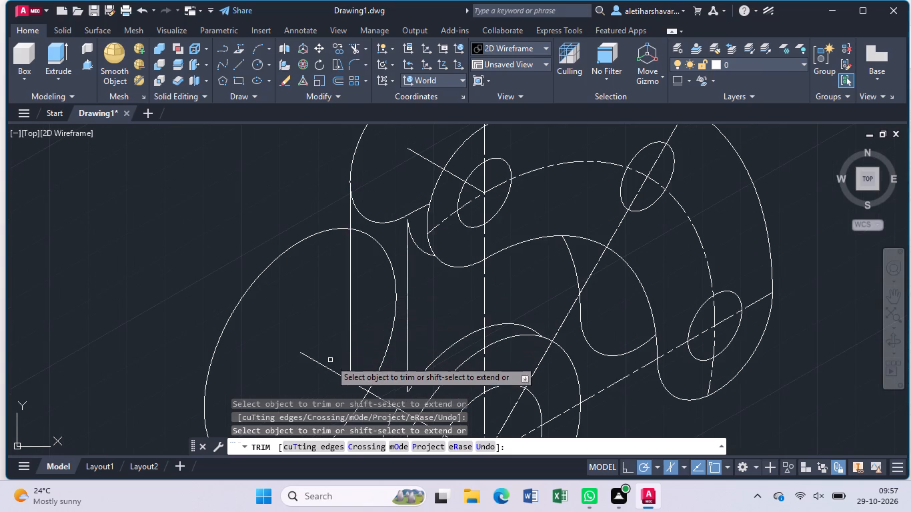
click(328, 369)
Trim away the boss's slanted axis line between the long vertical line and the boss's outermost outline.
scroll(329, 369, down, 2)
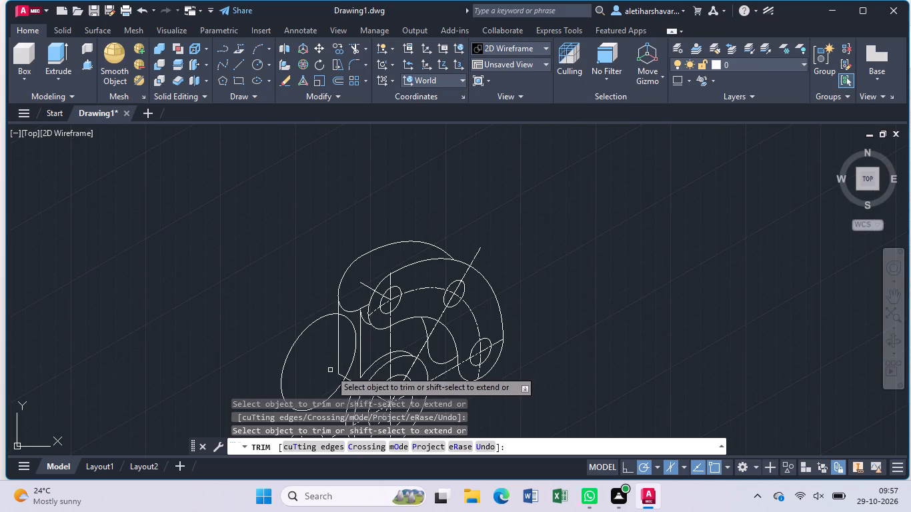
middle_drag(361, 387, 358, 286)
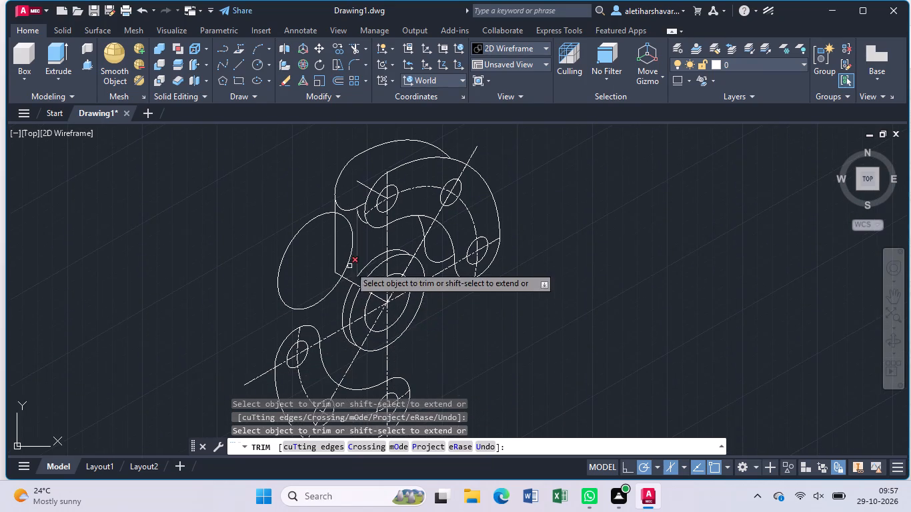
scroll(334, 261, up, 3)
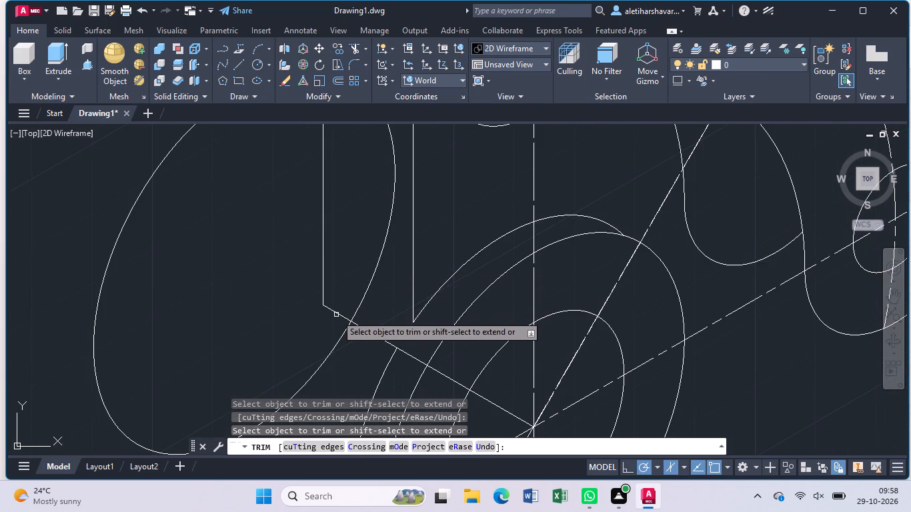
click(336, 315)
click(370, 330)
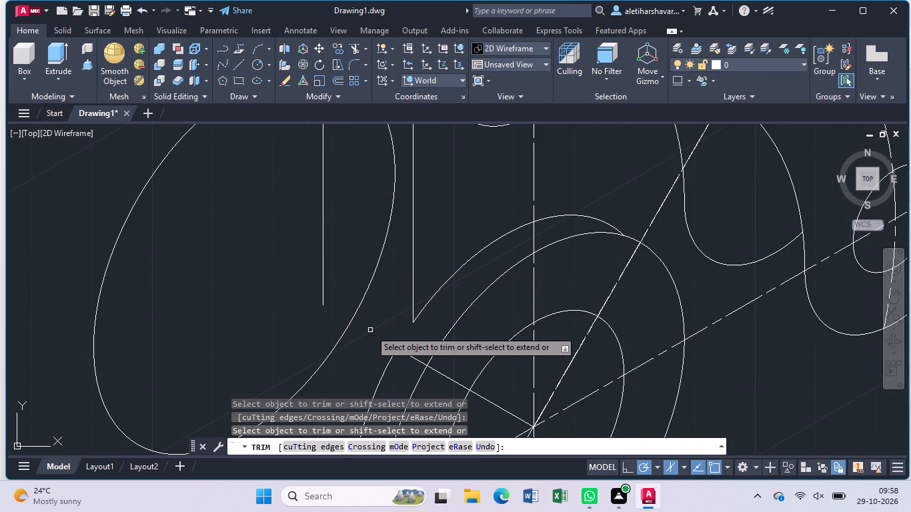
key(Escape)
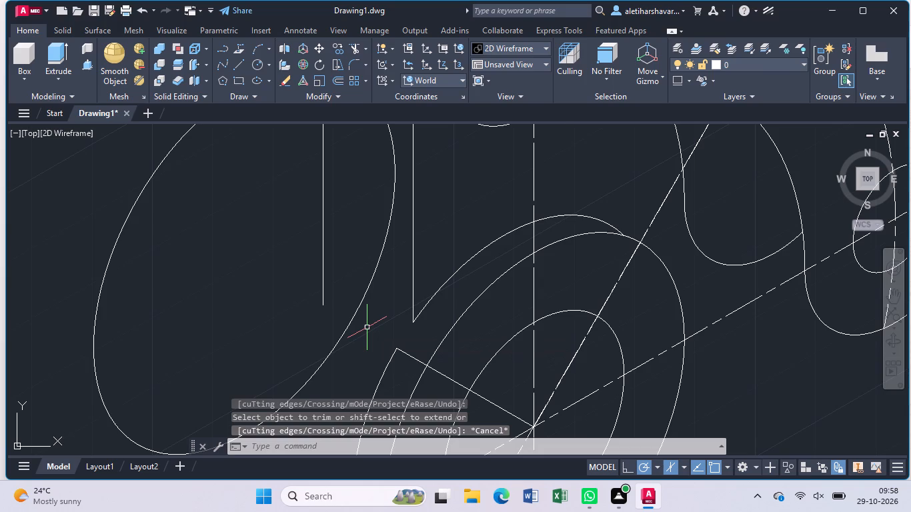
Draw a line from the inner vertical line's lower end, parallel to the boss's slanted axis line, past the long vertical line.
key(l)
key(Return)
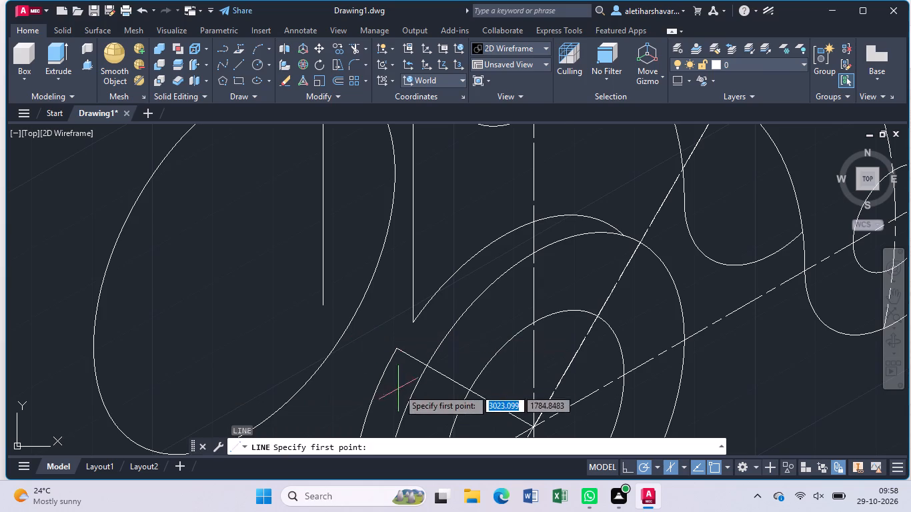
click(413, 323)
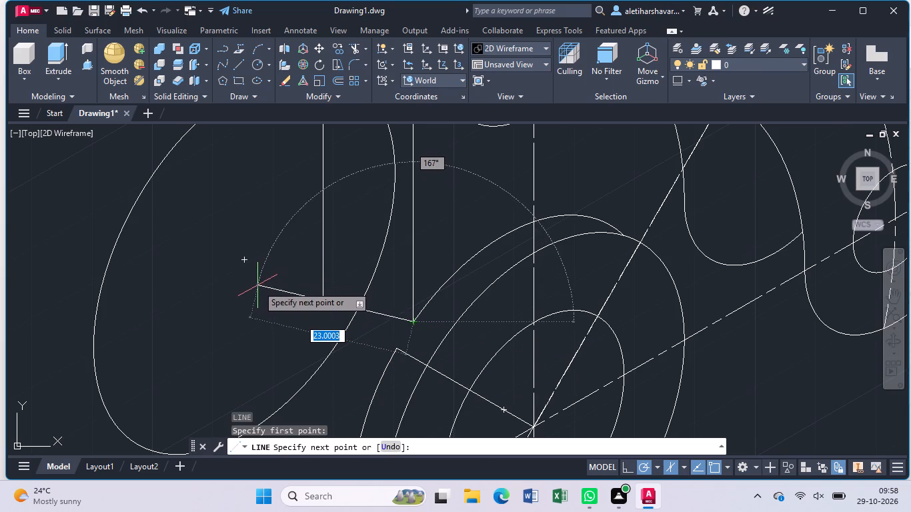
click(262, 238)
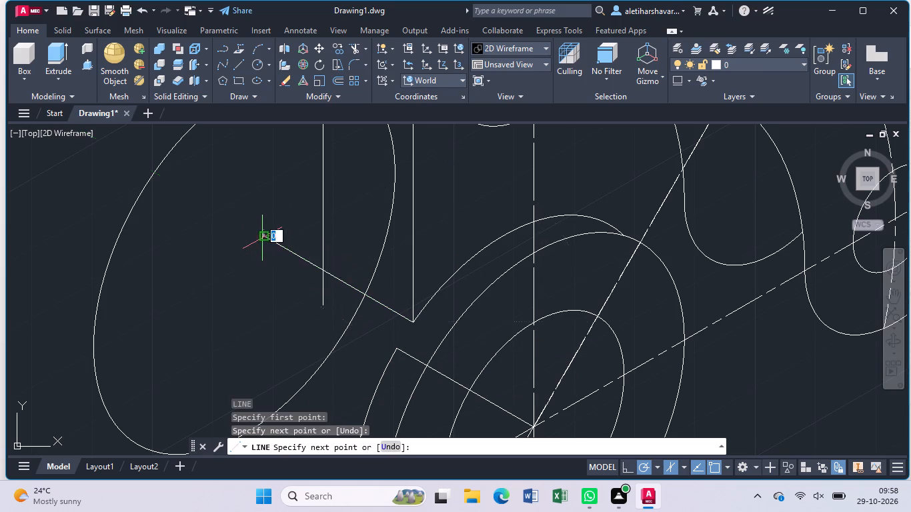
key(Escape)
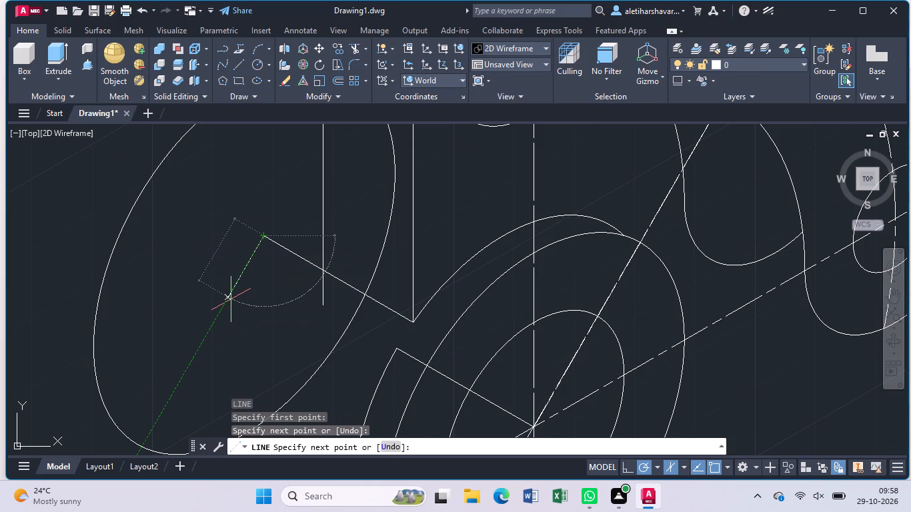
Trim the long vertical line below the new slanted line, and trim away every piece of that slanted line.
text(tr)
key(Return)
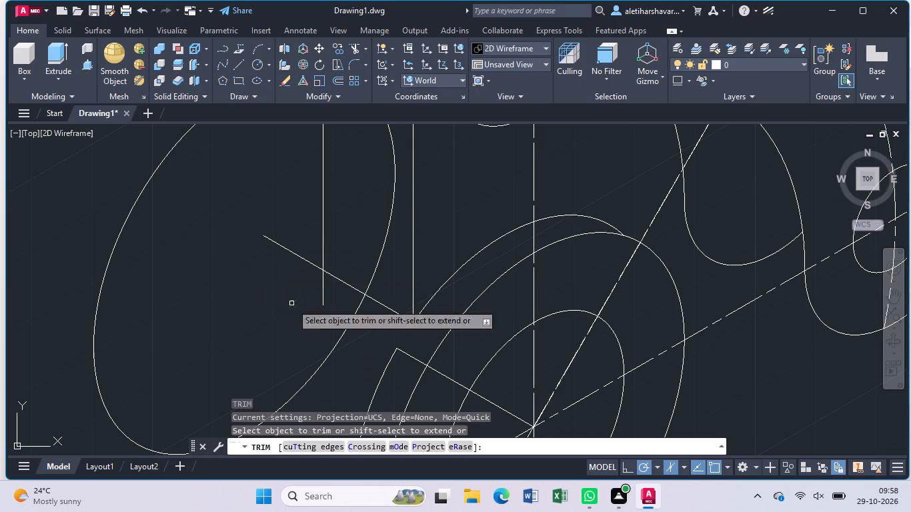
click(323, 290)
click(293, 255)
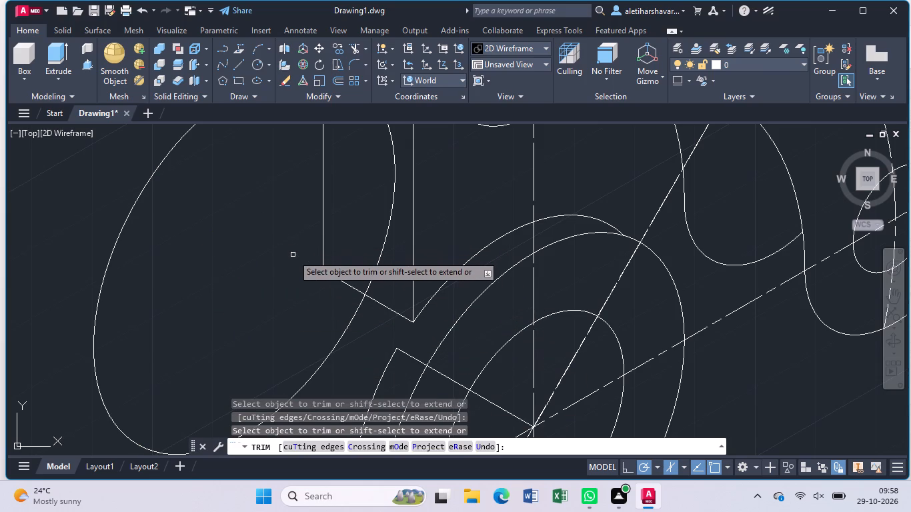
click(335, 276)
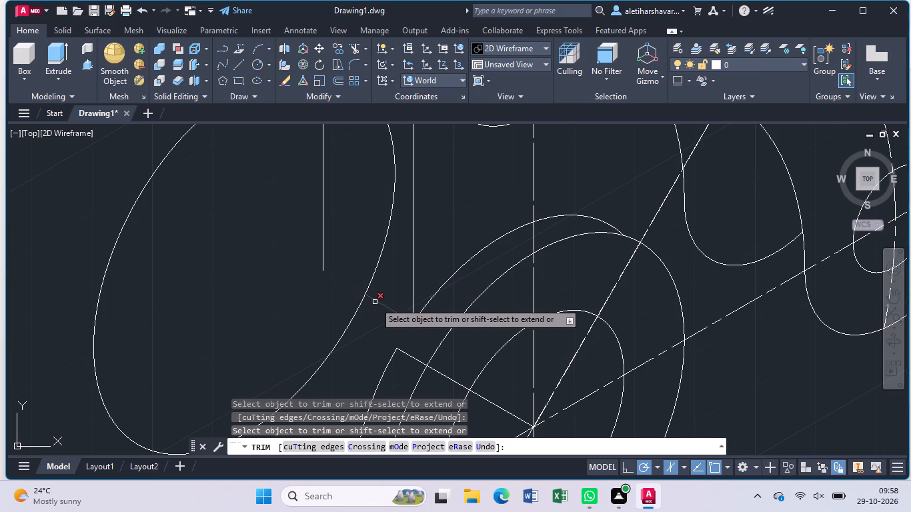
click(376, 302)
scroll(395, 315, down, 3)
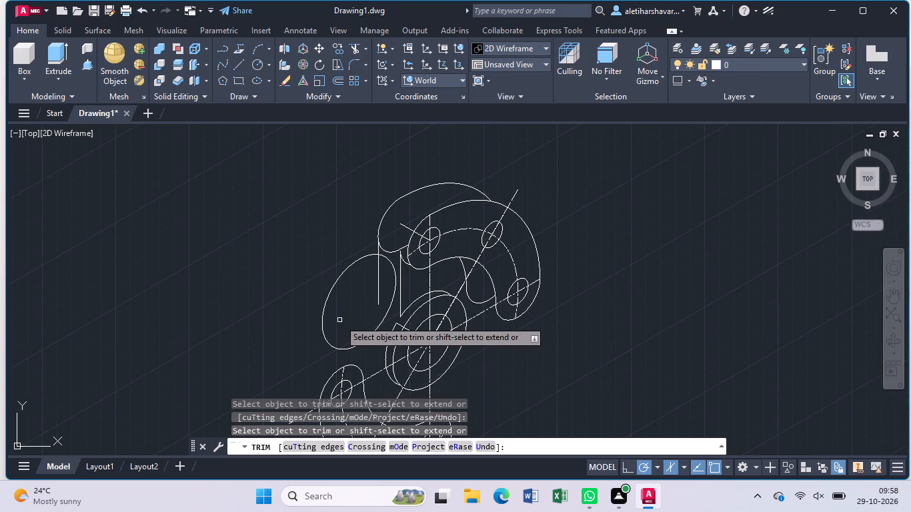
key(Escape)
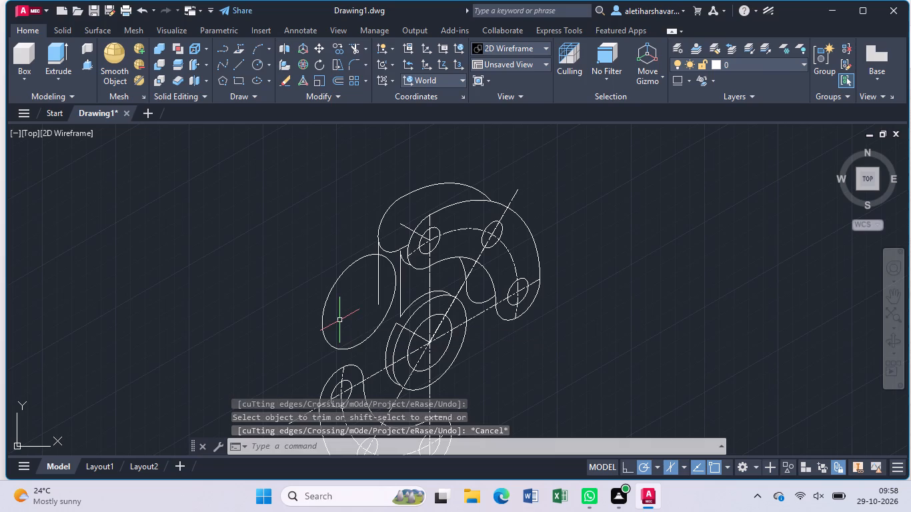
Trim away the copied upper lobe's rounded lower end between the outer vertical line and the front lobe outline.
text(tr)
key(Return)
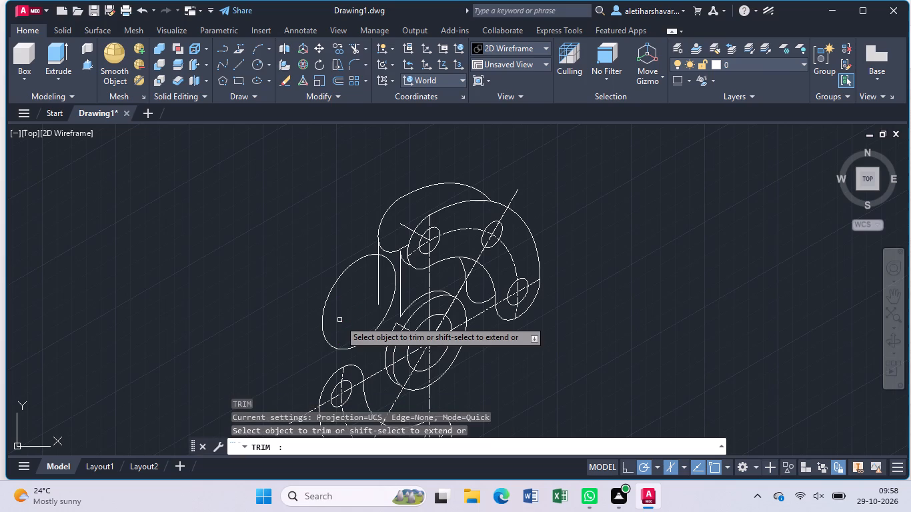
click(394, 250)
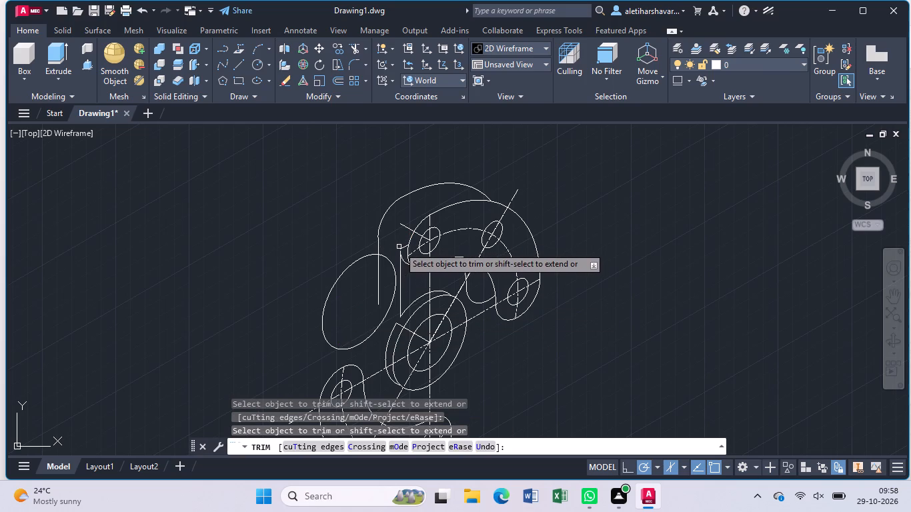
click(399, 247)
Trim away every piece of the short slanted line running from the upper lobe's first hole centre past its outline.
double_click(409, 225)
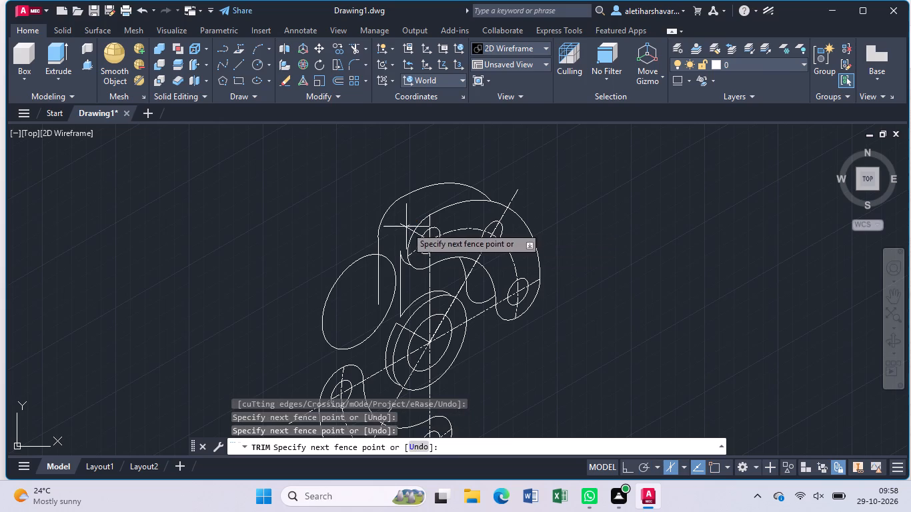
click(401, 229)
scroll(411, 237, up, 3)
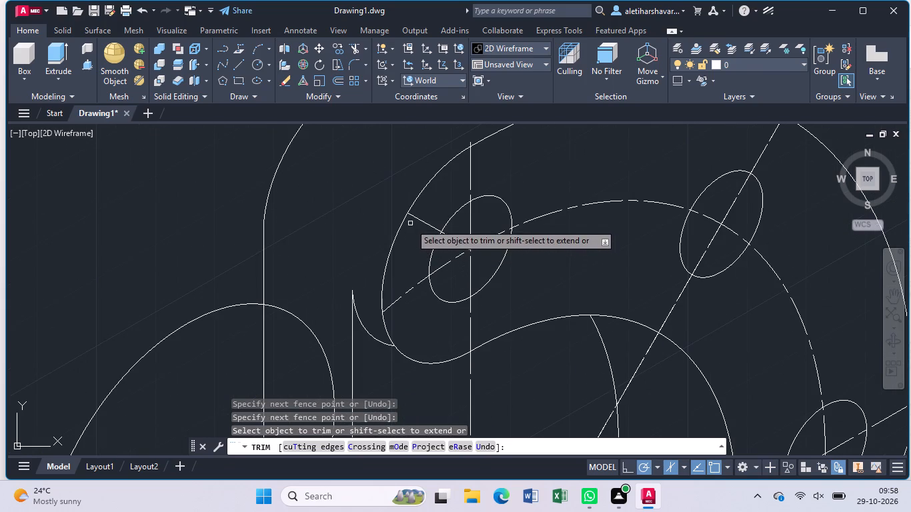
click(430, 206)
click(415, 249)
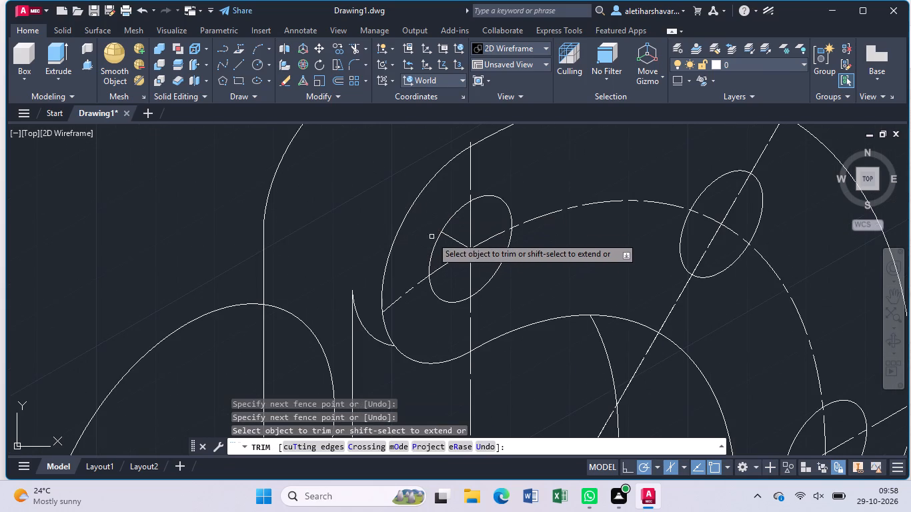
click(456, 233)
click(449, 249)
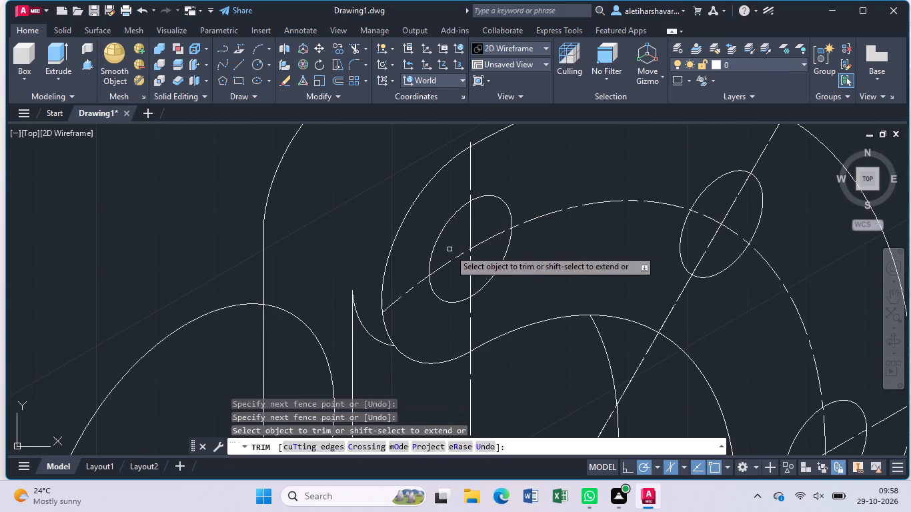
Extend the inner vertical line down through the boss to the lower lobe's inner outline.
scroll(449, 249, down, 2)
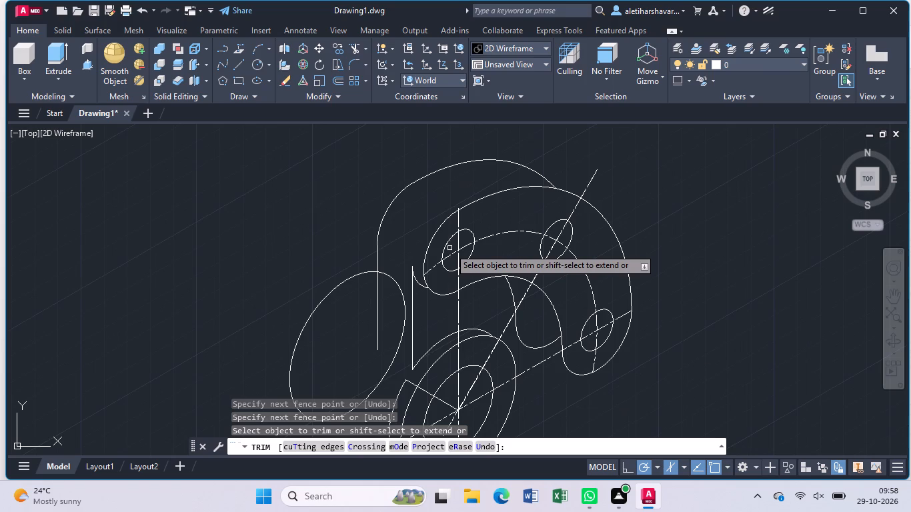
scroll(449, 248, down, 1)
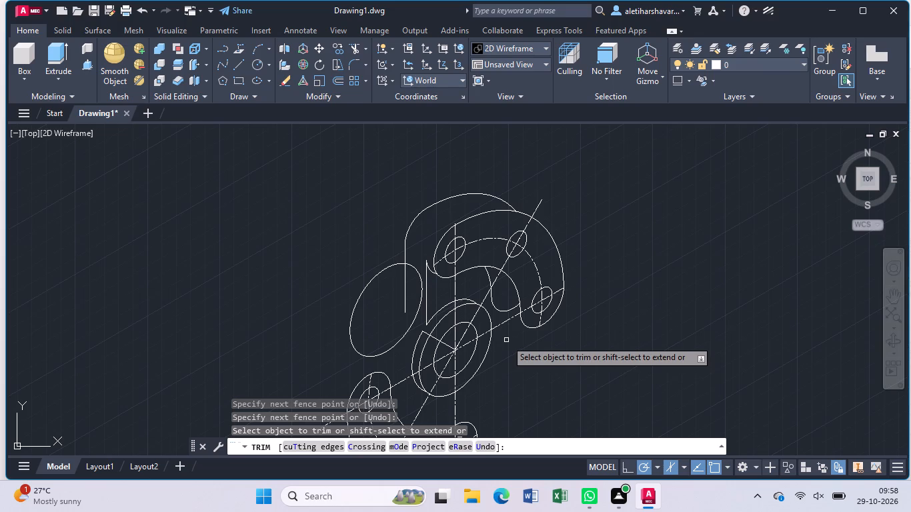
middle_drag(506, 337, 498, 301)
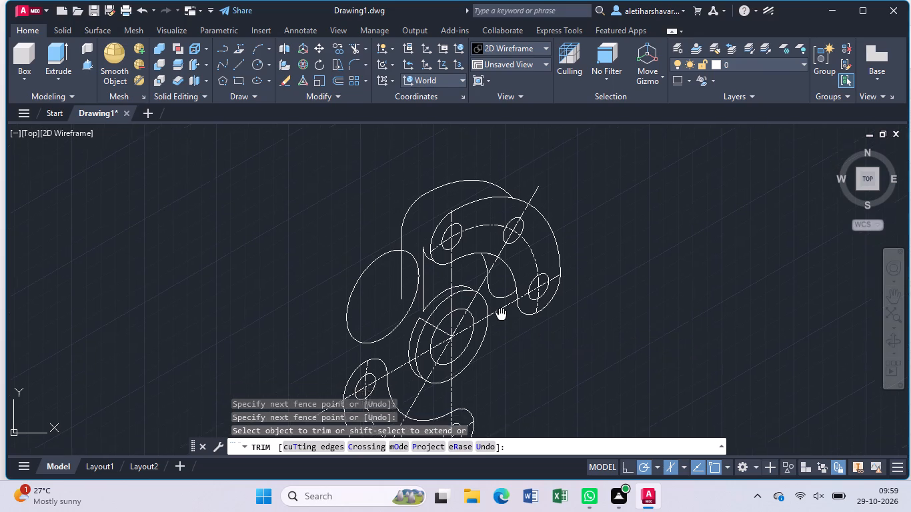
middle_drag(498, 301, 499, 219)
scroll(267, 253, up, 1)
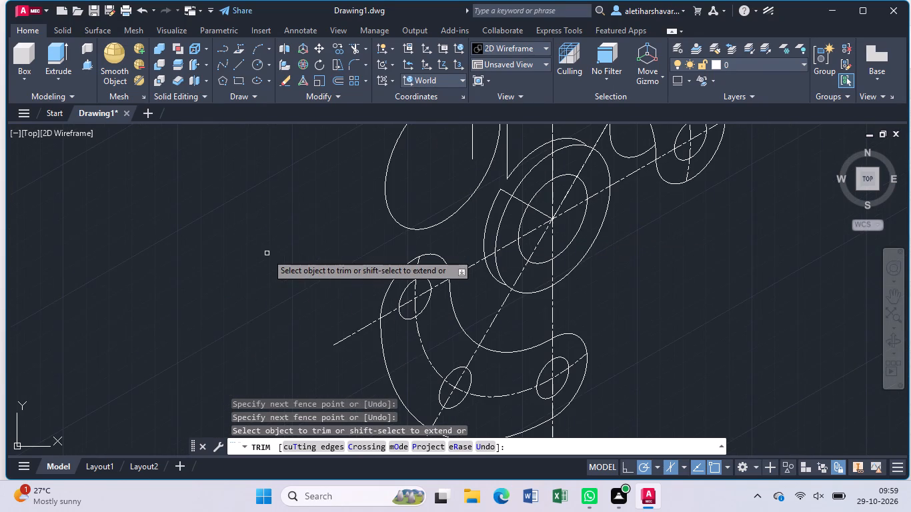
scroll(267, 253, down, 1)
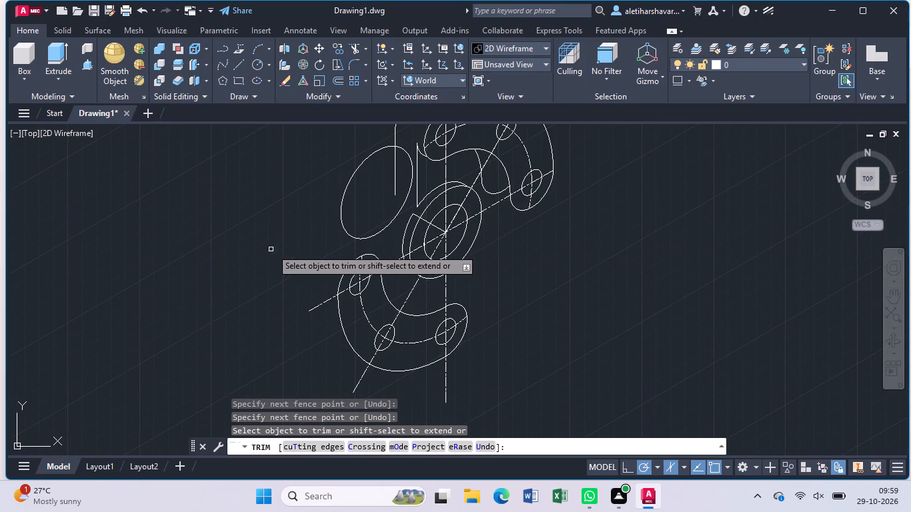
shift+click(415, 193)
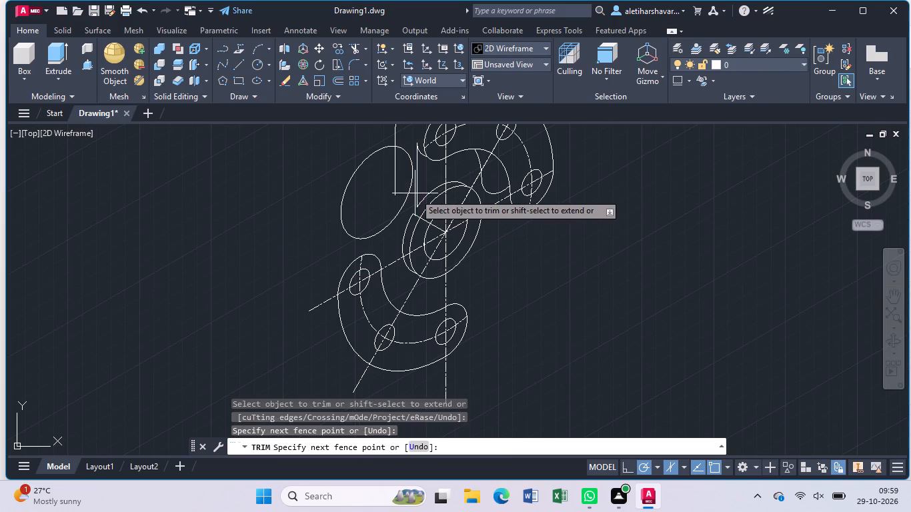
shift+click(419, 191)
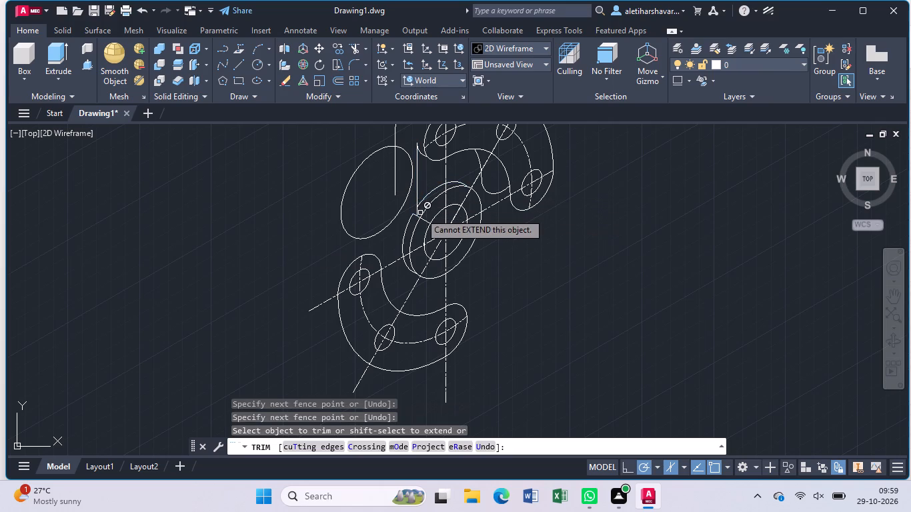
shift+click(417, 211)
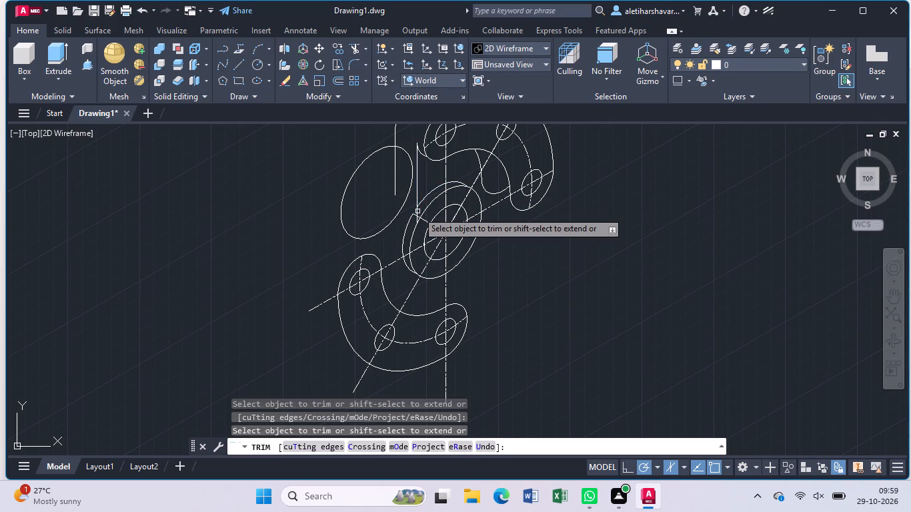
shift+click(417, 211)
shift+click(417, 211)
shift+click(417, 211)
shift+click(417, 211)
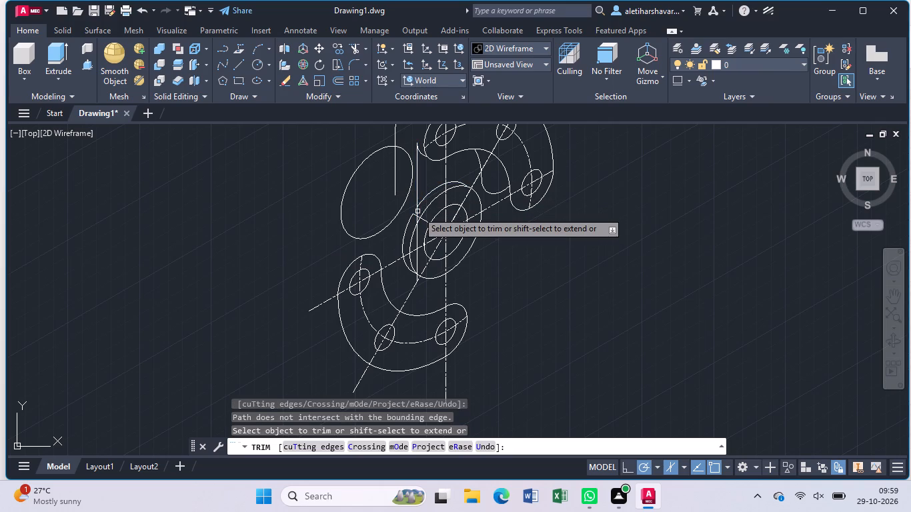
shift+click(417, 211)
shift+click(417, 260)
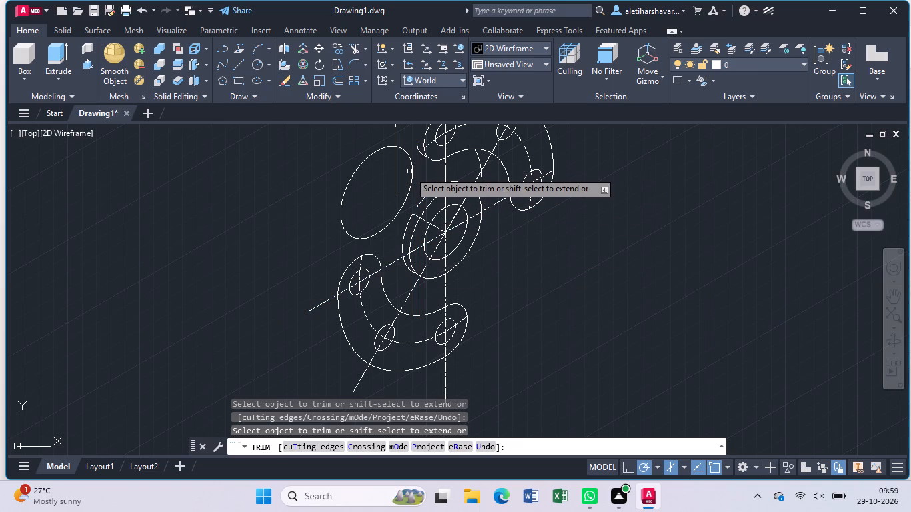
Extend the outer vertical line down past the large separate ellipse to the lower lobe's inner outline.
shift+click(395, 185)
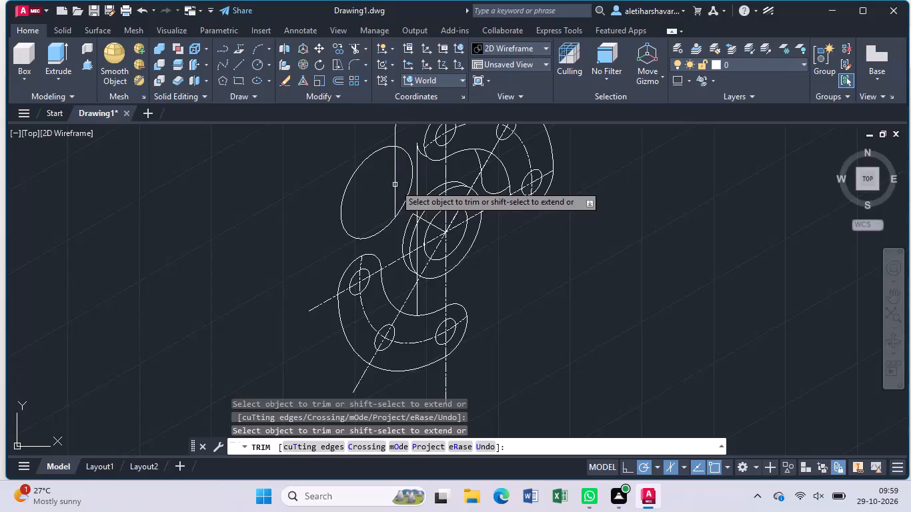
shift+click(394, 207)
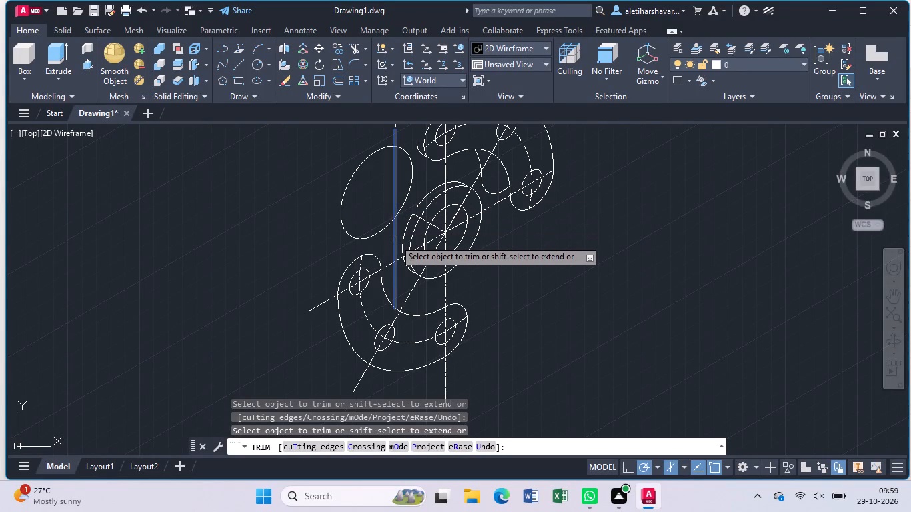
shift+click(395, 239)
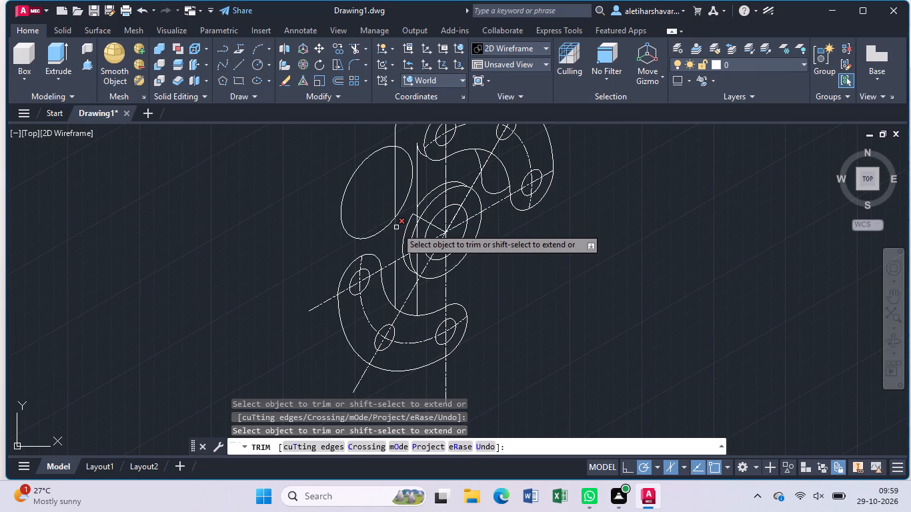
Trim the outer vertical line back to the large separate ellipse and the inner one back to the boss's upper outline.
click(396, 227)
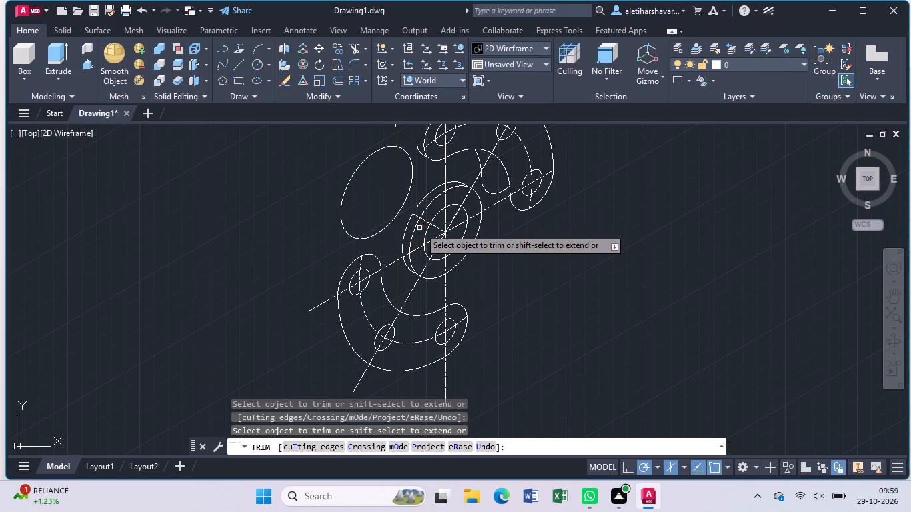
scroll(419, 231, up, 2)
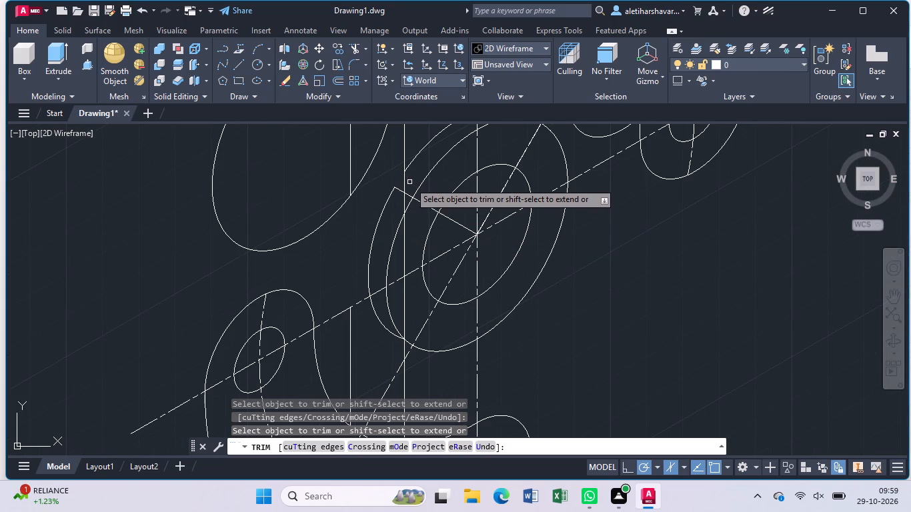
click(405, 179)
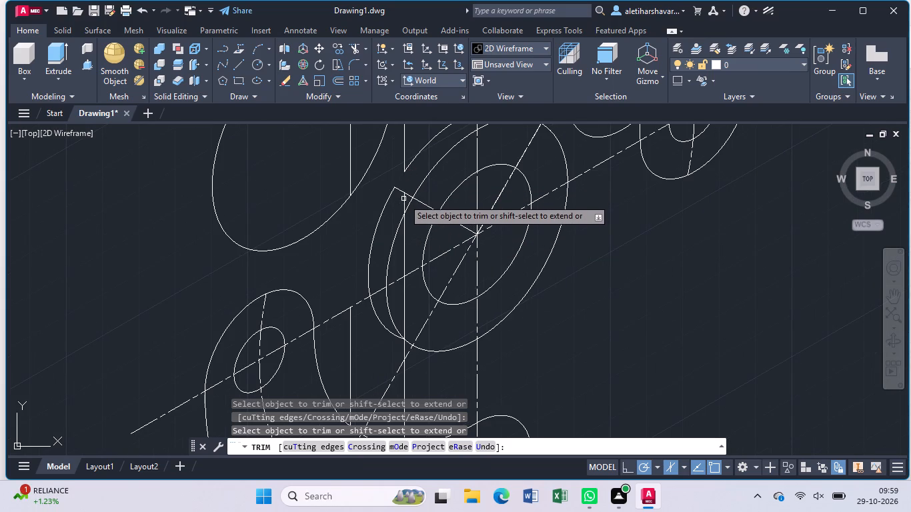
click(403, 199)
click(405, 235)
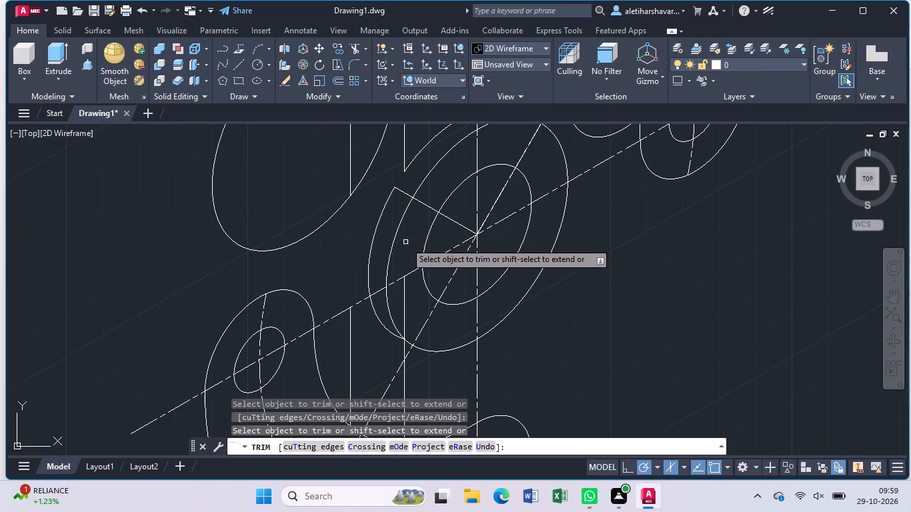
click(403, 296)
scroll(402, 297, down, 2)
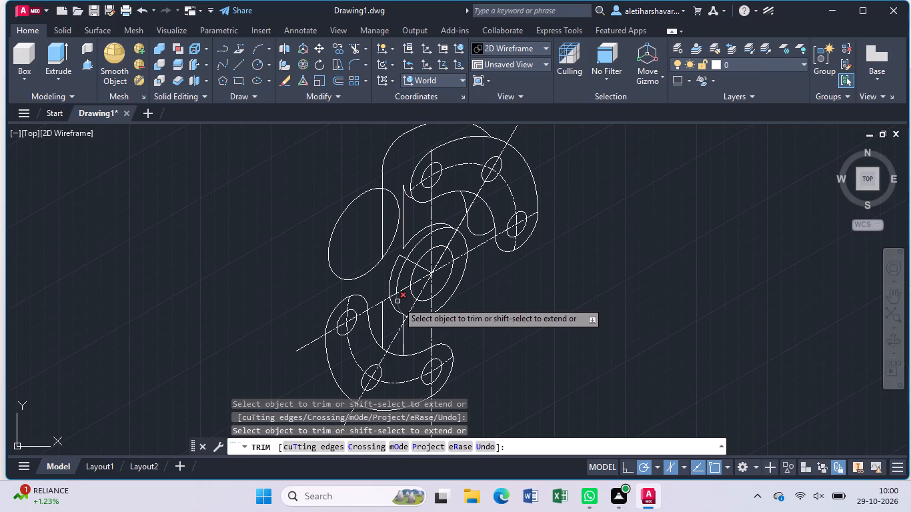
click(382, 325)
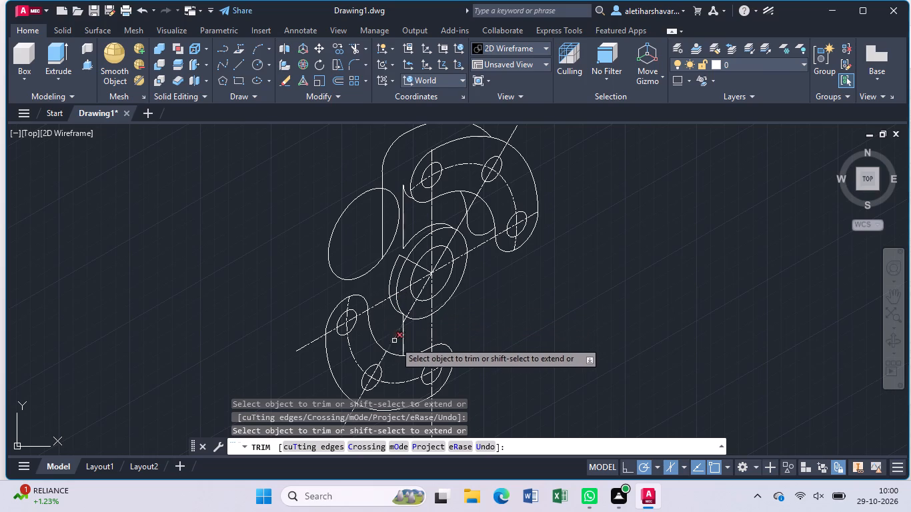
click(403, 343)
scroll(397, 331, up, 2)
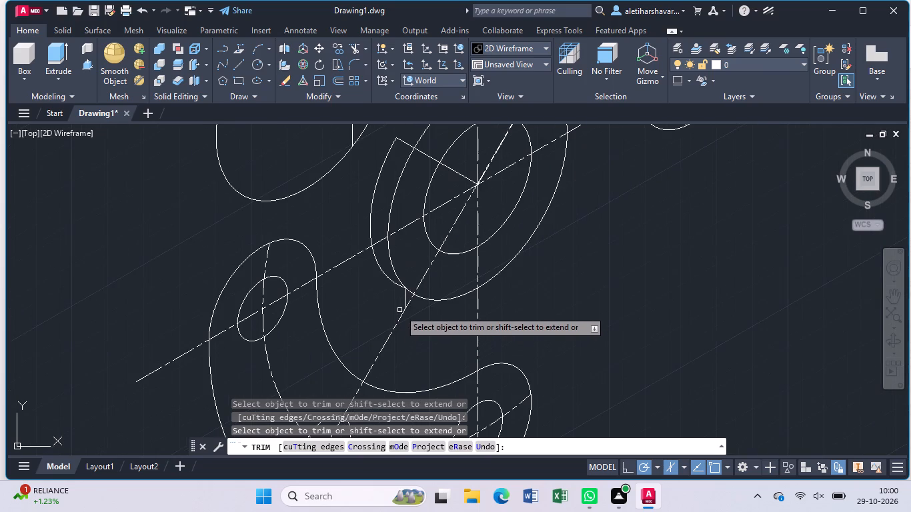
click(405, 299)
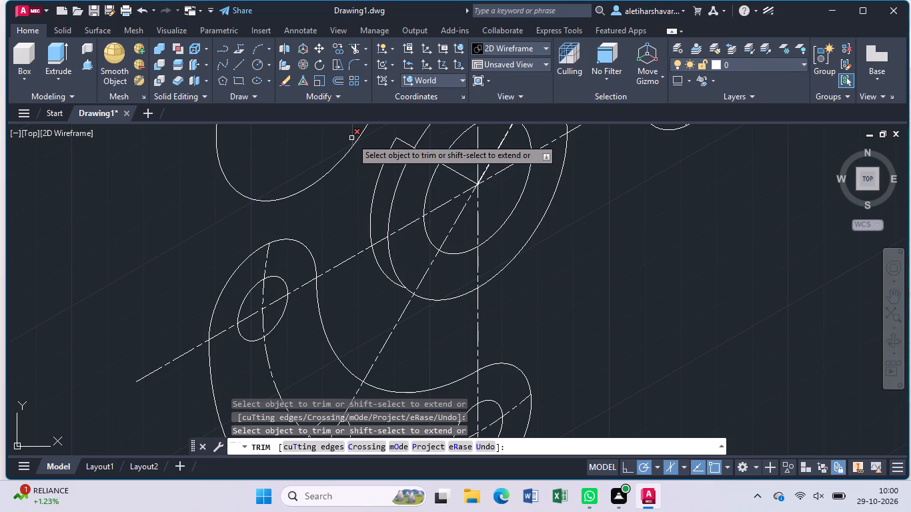
Extend the outer vertical line down to the boss's slanted centreline, and the inner one to the lower end of the boss's rear outline.
shift+click(351, 139)
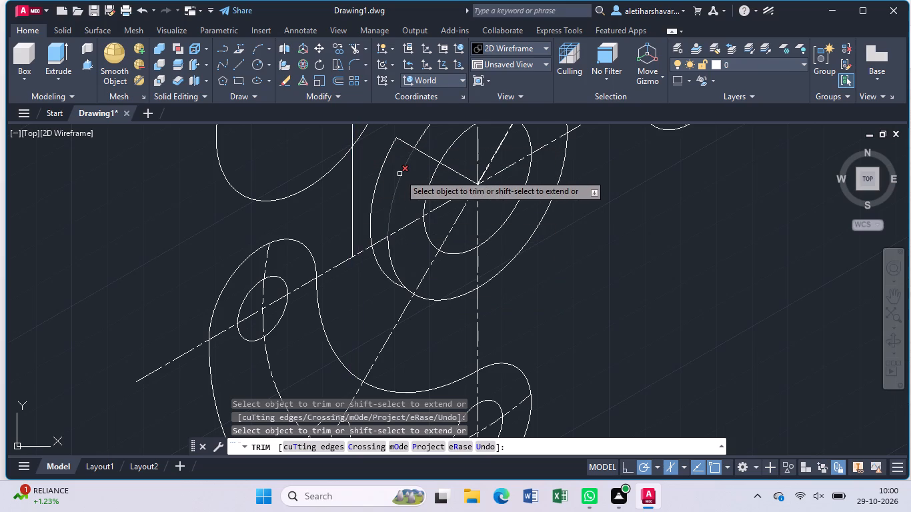
scroll(399, 175, down, 2)
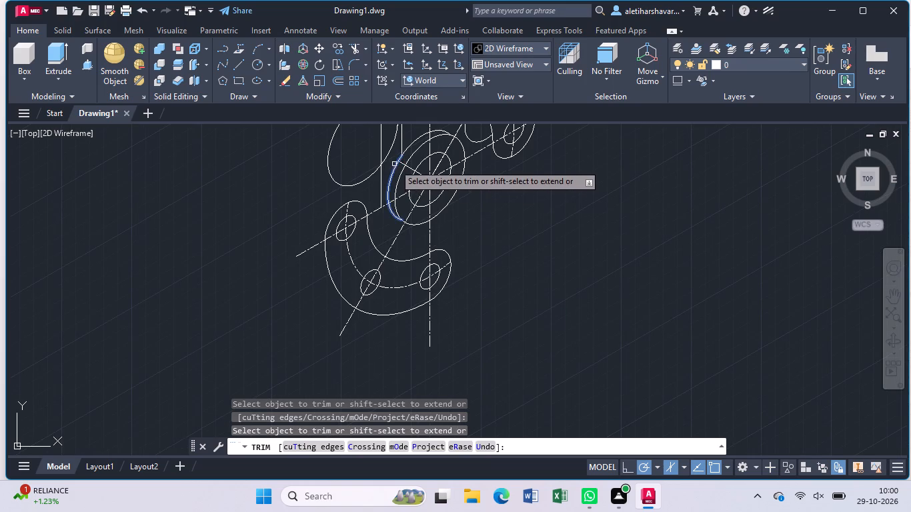
shift+click(401, 147)
shift+click(401, 147)
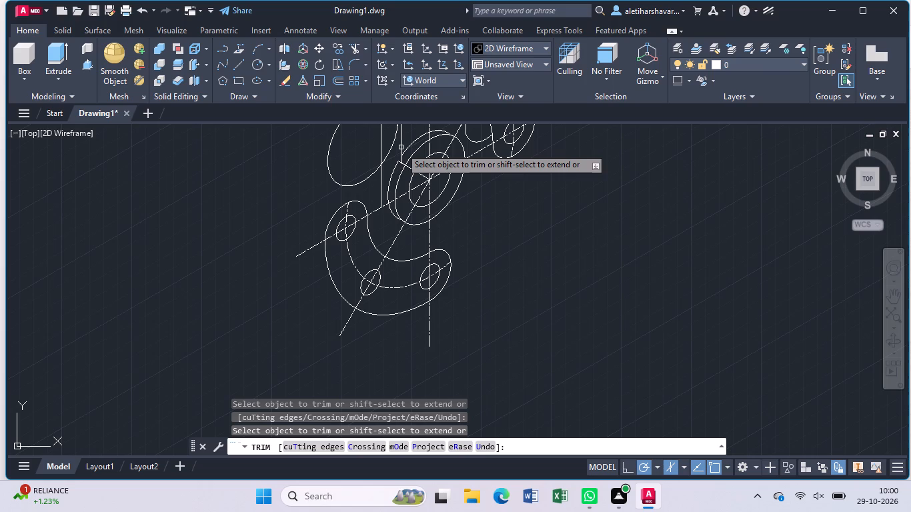
shift+triple_click(401, 147)
shift+click(401, 147)
shift+click(401, 147)
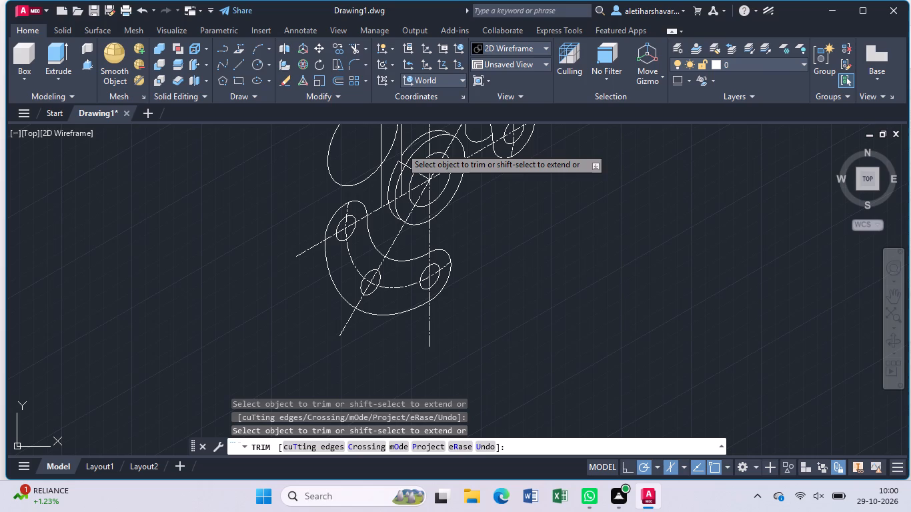
shift+click(401, 147)
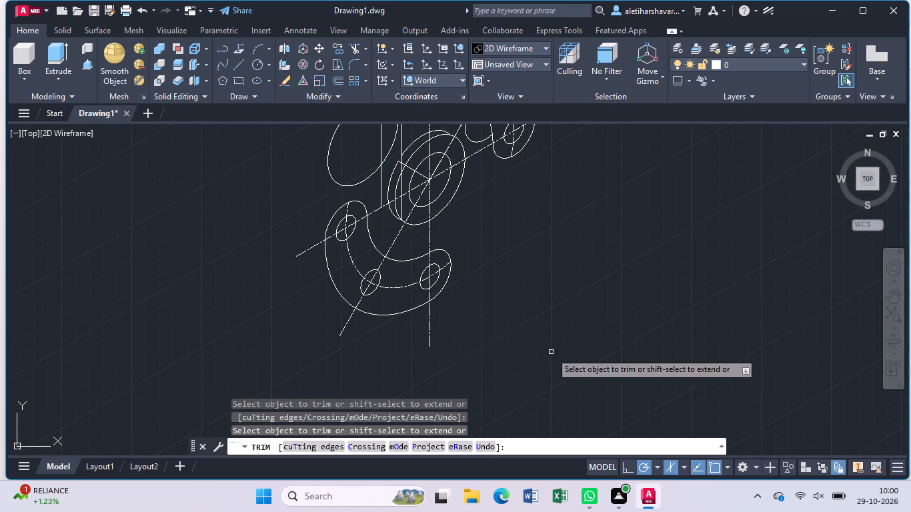
key(Escape)
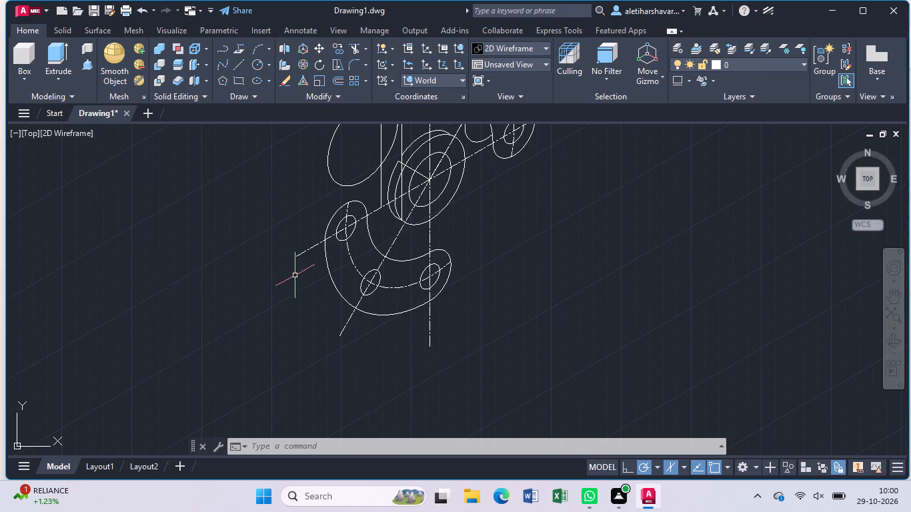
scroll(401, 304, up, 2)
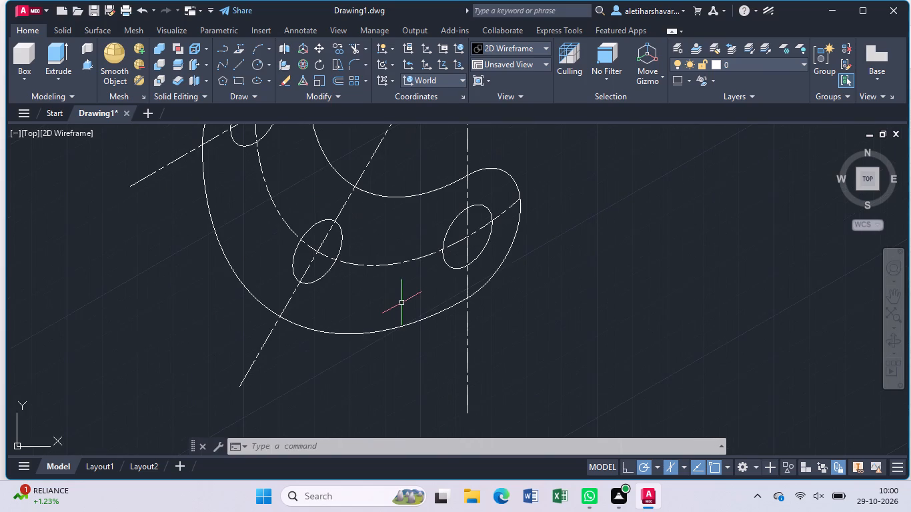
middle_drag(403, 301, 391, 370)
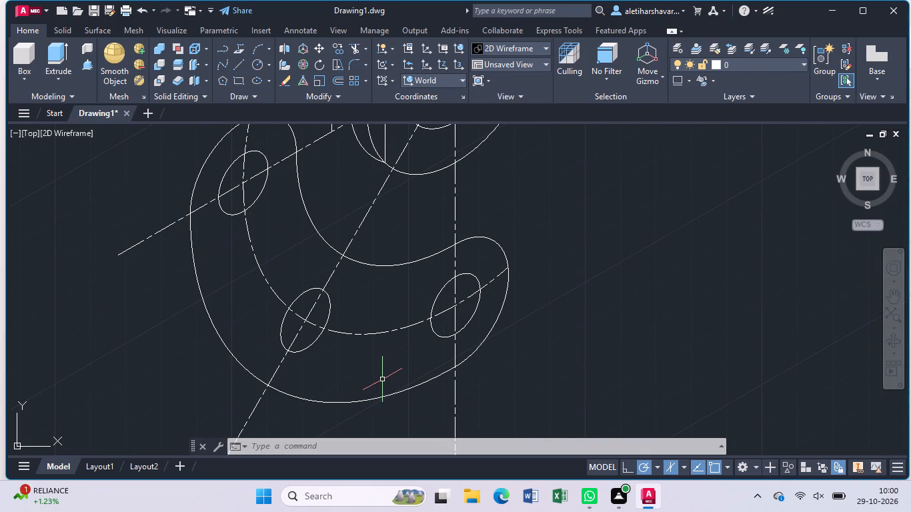
Draw a 5-unit line at 150° from the centre of the hole at the lower lobe's right end.
key(l)
key(Return)
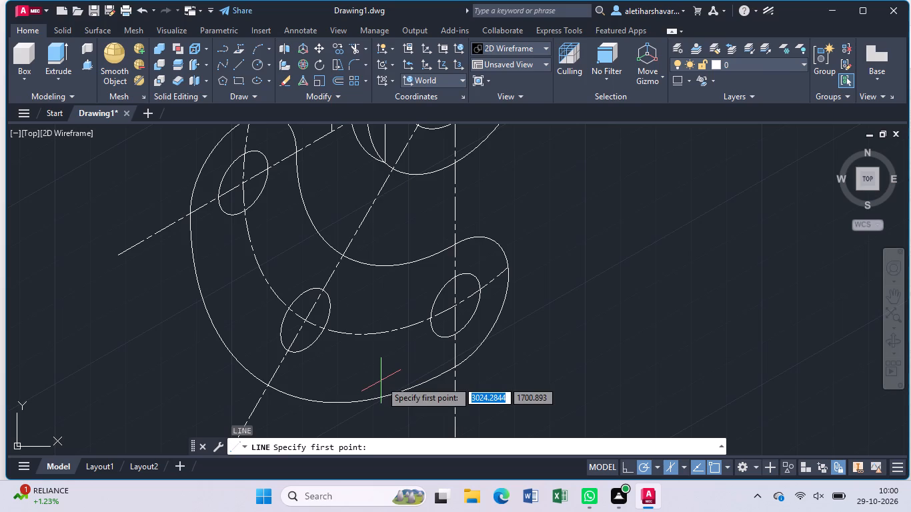
click(458, 301)
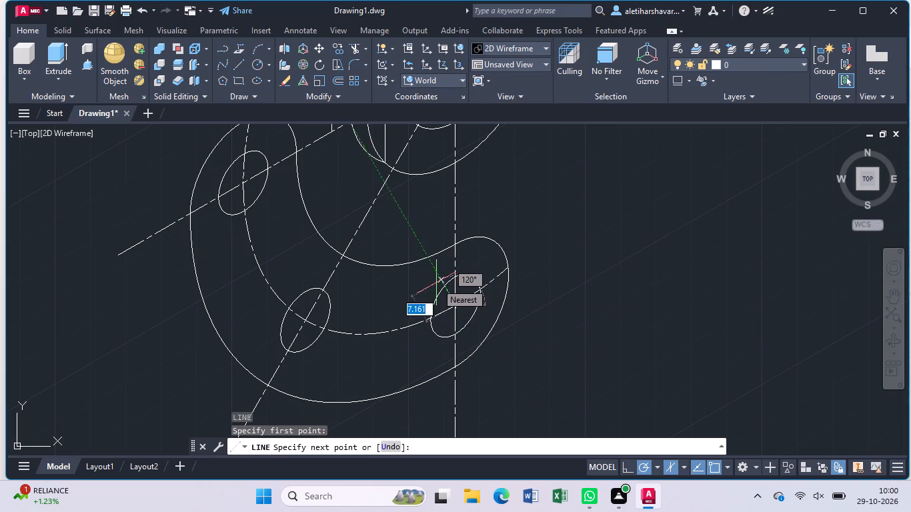
scroll(436, 283, up, 3)
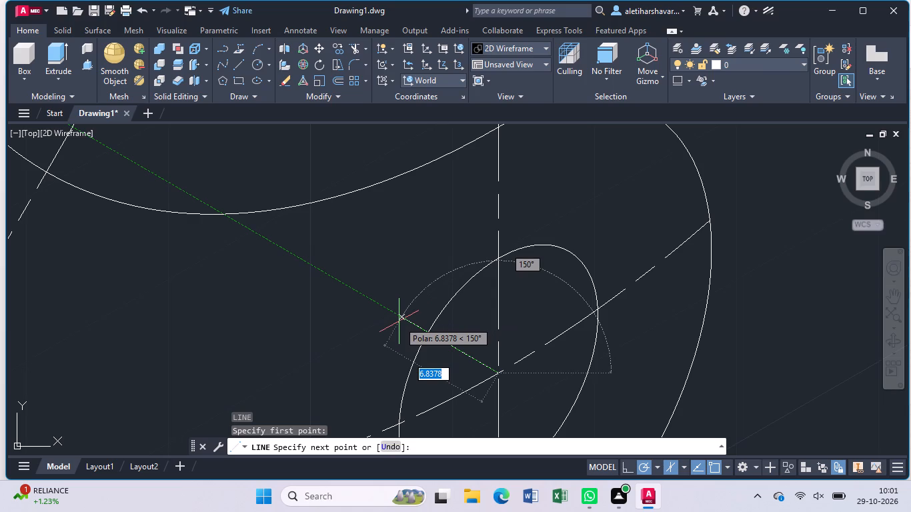
key(5)
key(Return)
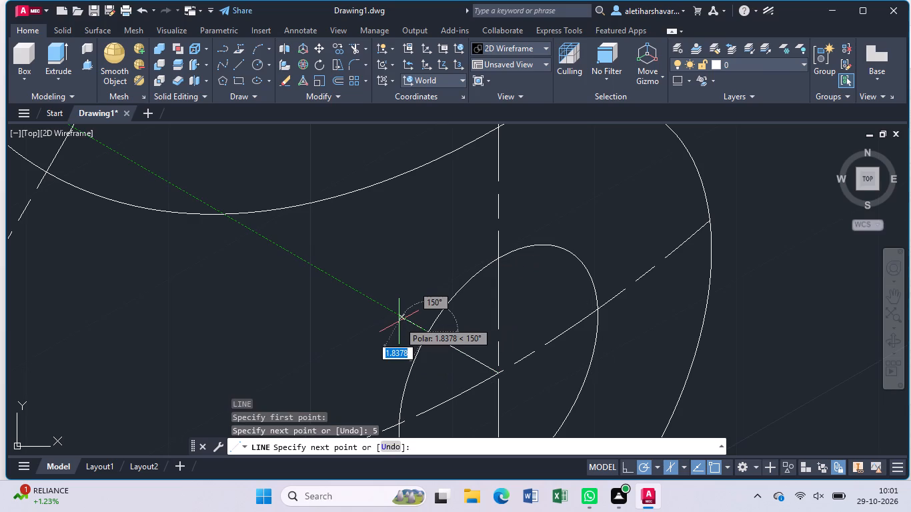
key(Escape)
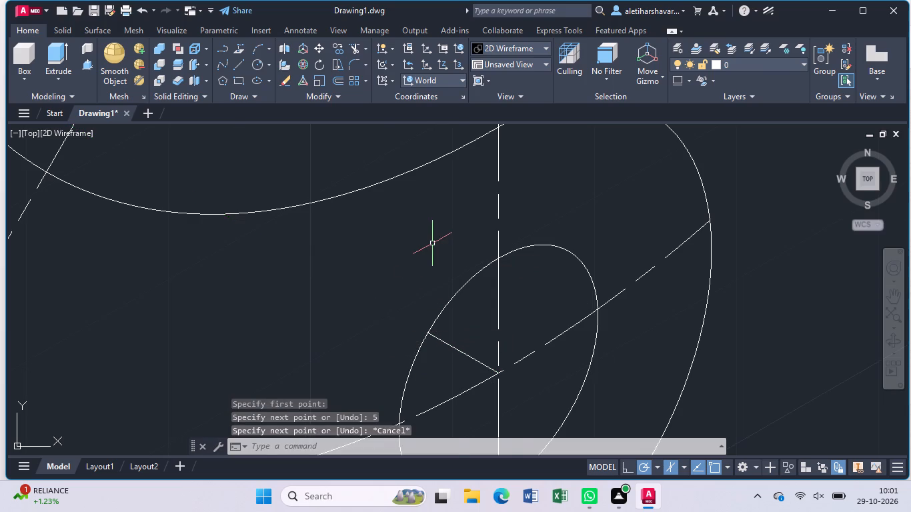
Copy the lower lobe's right end arc and inner outline from the hole centre to the far end of the 5-unit line.
scroll(432, 243, down, 2)
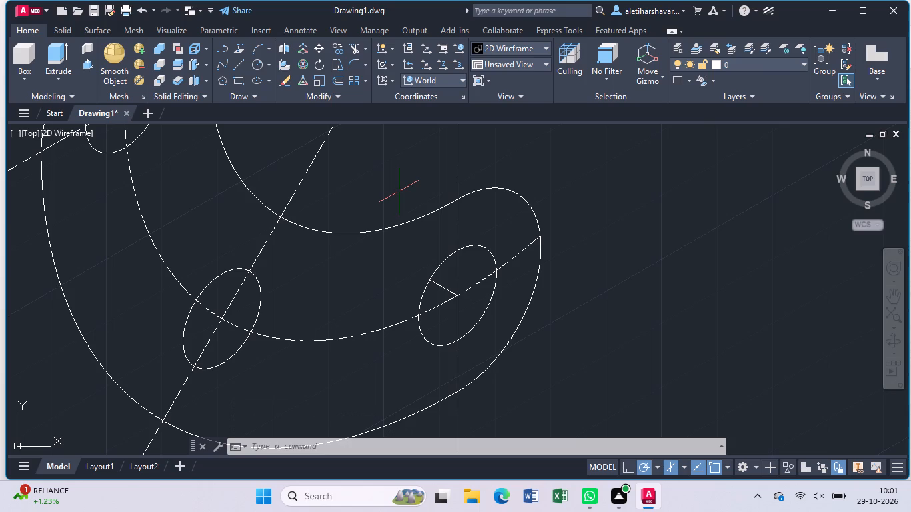
click(513, 193)
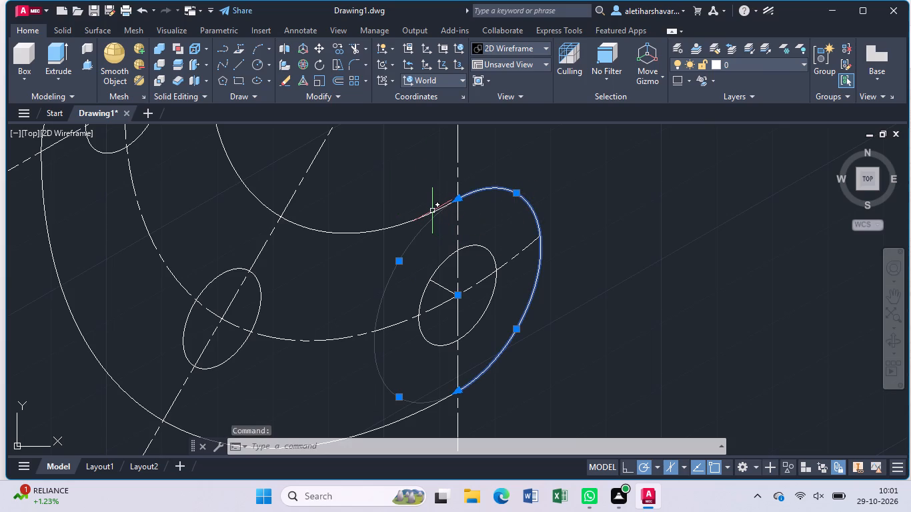
click(432, 210)
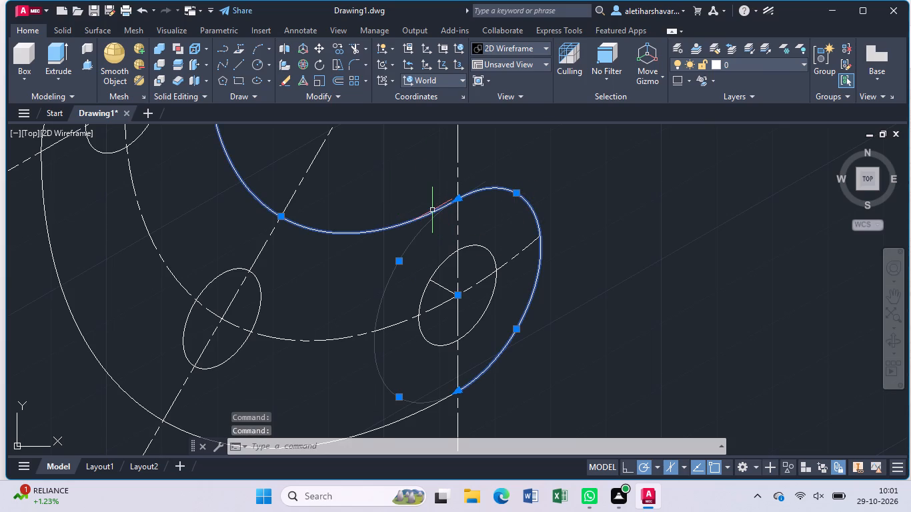
text(co)
key(Return)
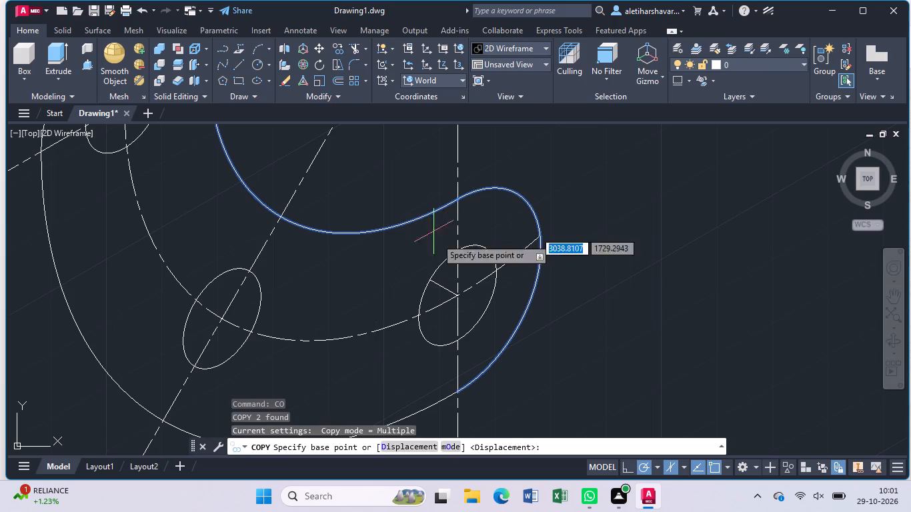
scroll(445, 285, up, 2)
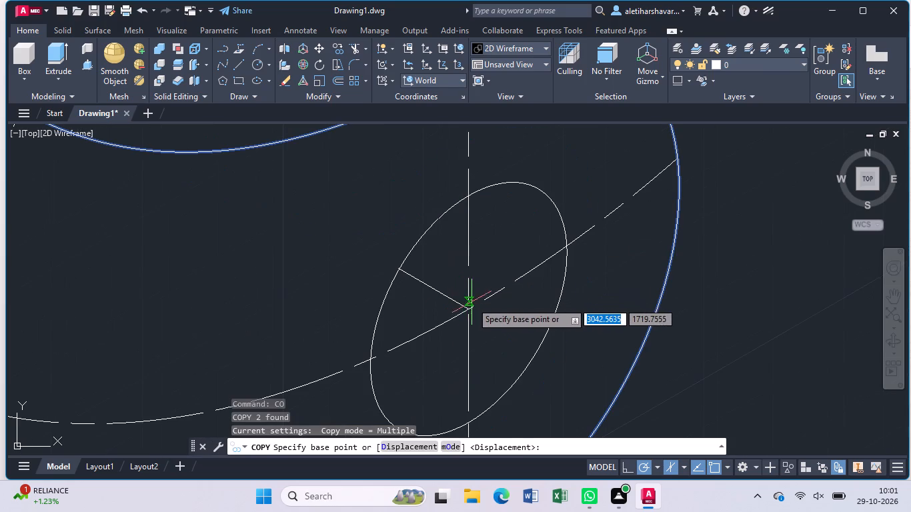
click(472, 305)
scroll(395, 275, up, 2)
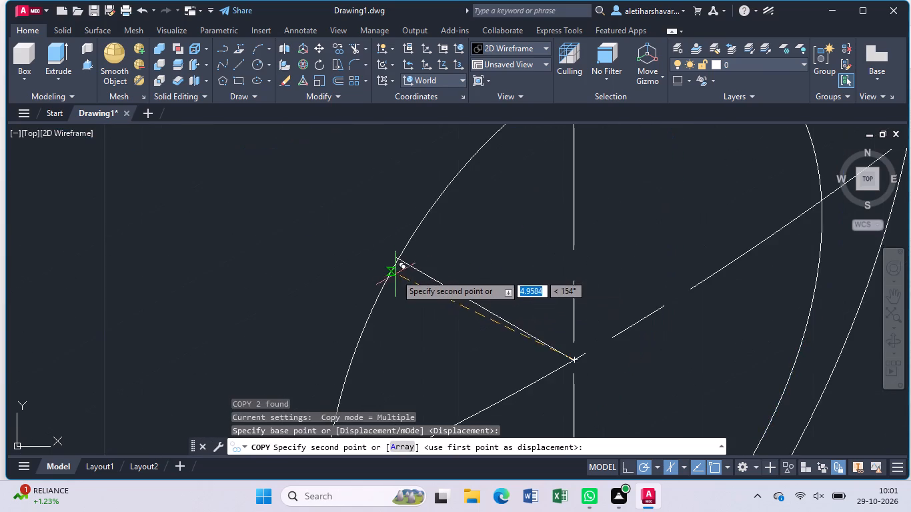
click(394, 257)
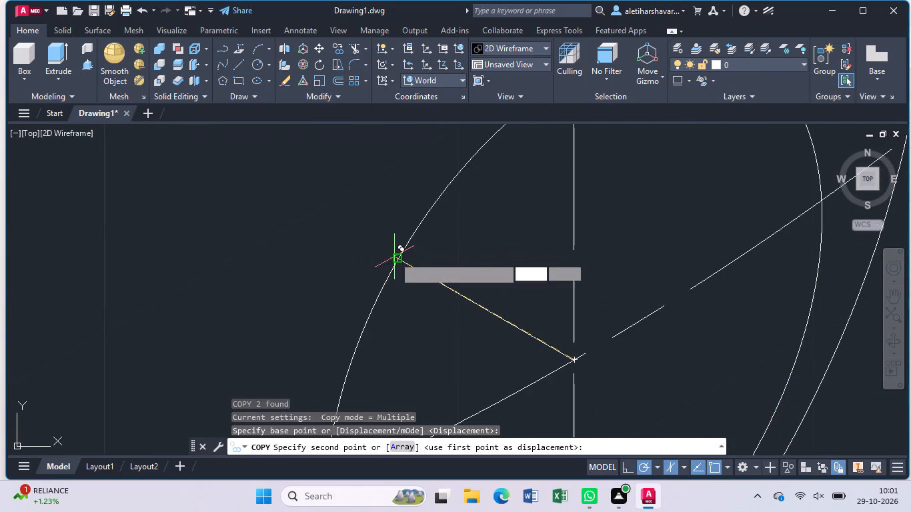
scroll(395, 257, down, 6)
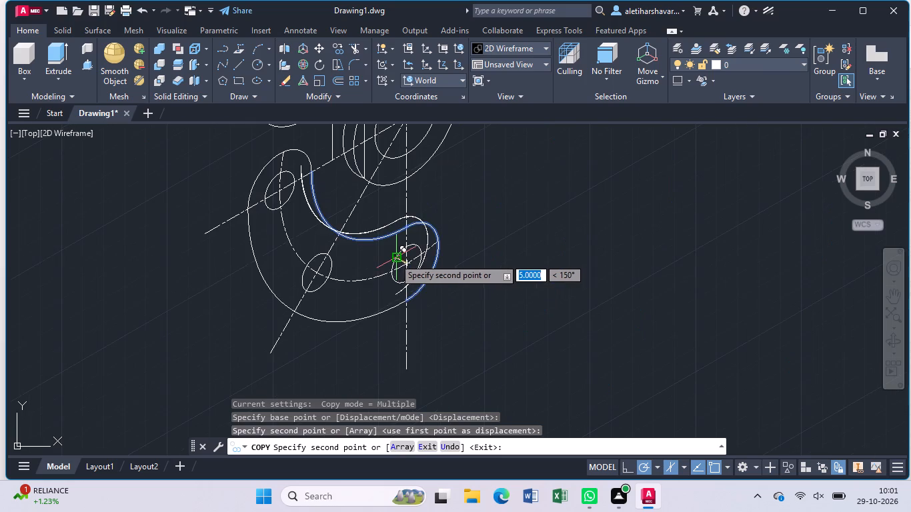
key(Escape)
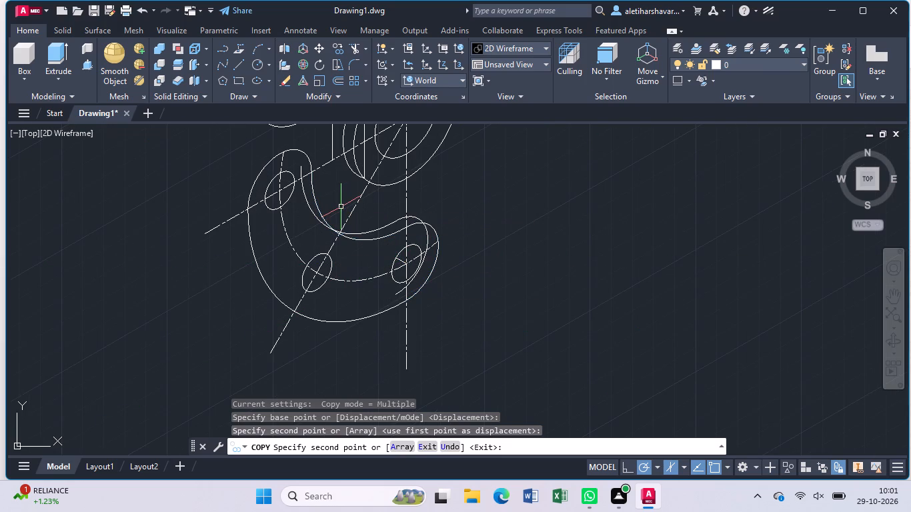
Extend the inner vertical line from the boss down to the copied inner outline of the lower lobe.
shift+click(363, 166)
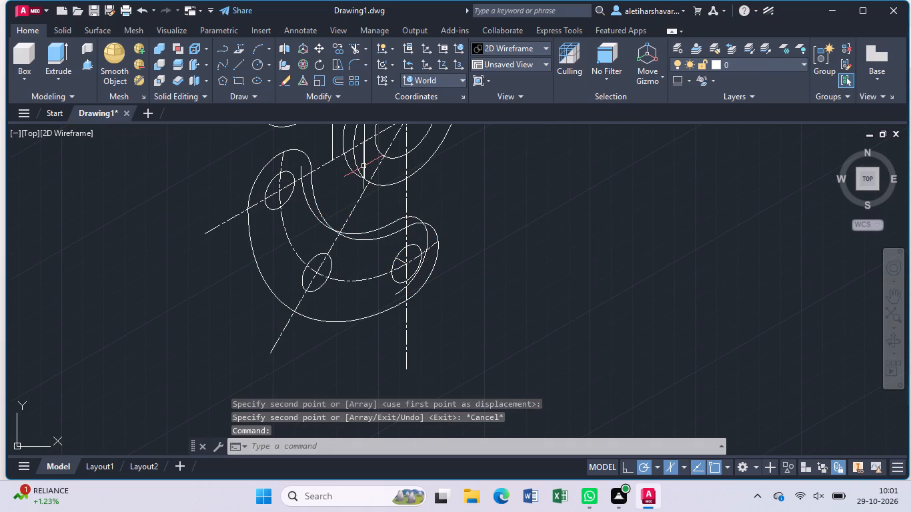
key(Escape)
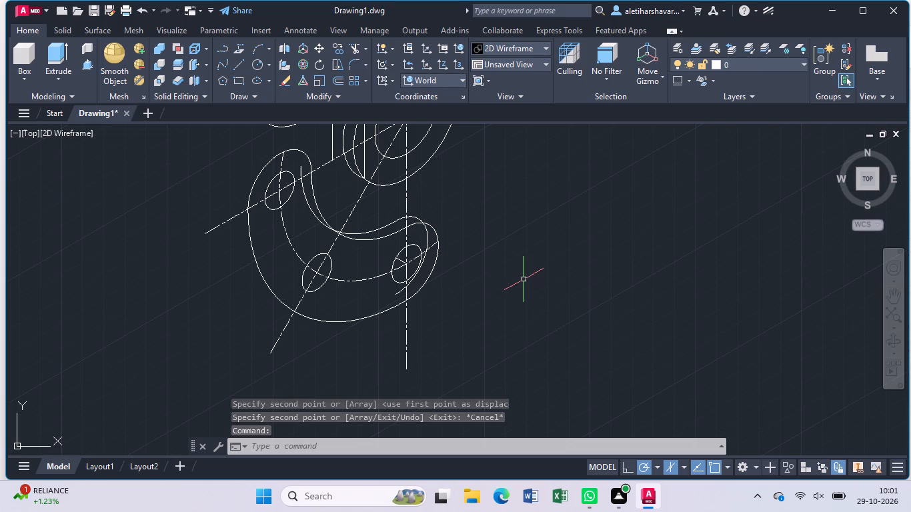
text(tr)
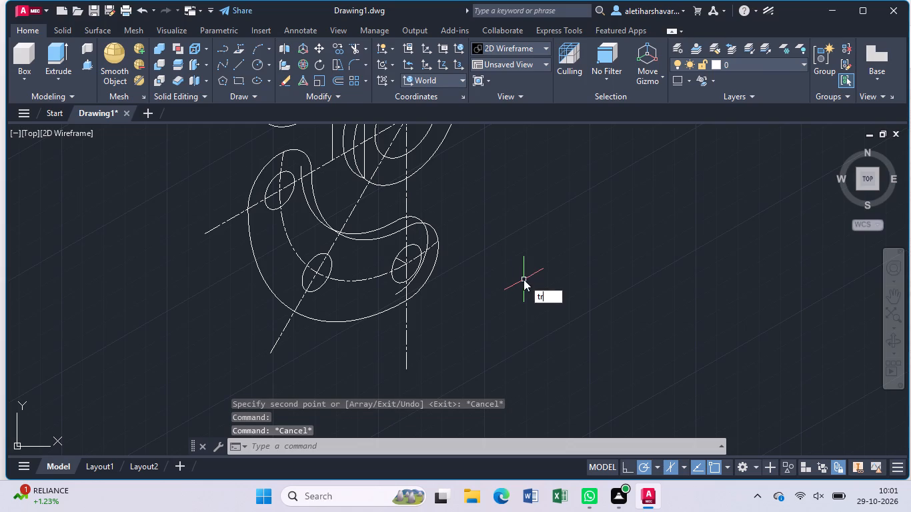
key(Return)
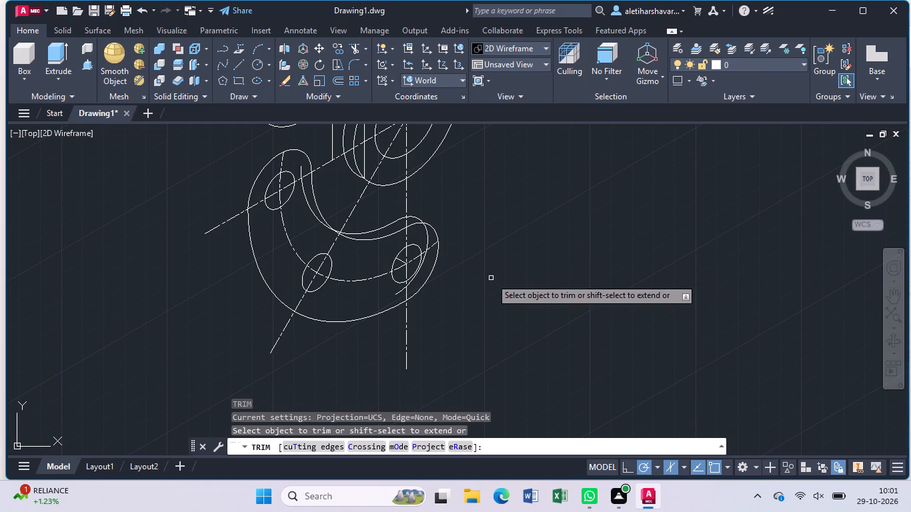
shift+click(363, 163)
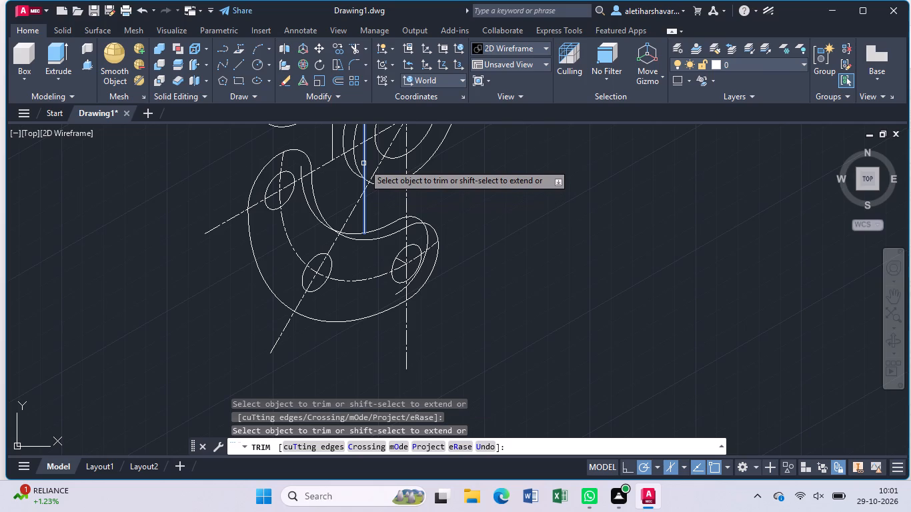
shift+click(363, 163)
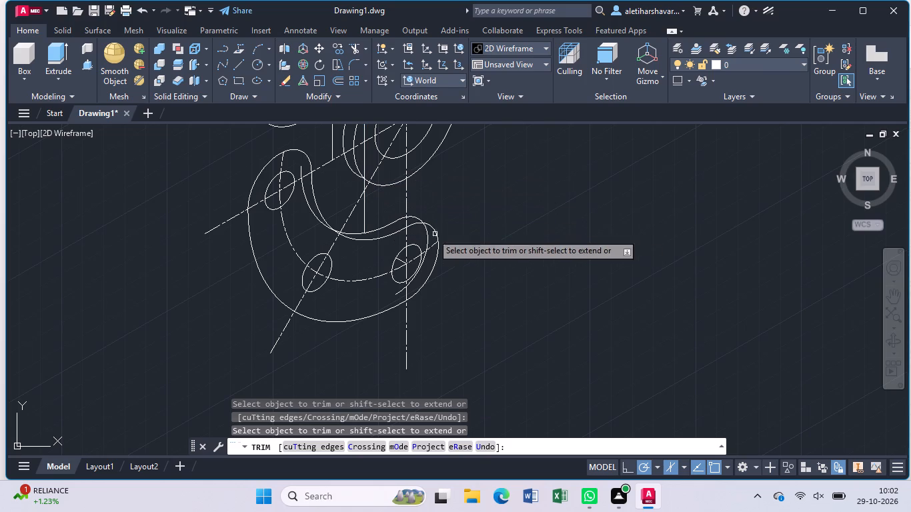
Trim away the parts of the copied end arc and inner outline that lie within the lower lobe's face.
click(427, 231)
click(425, 259)
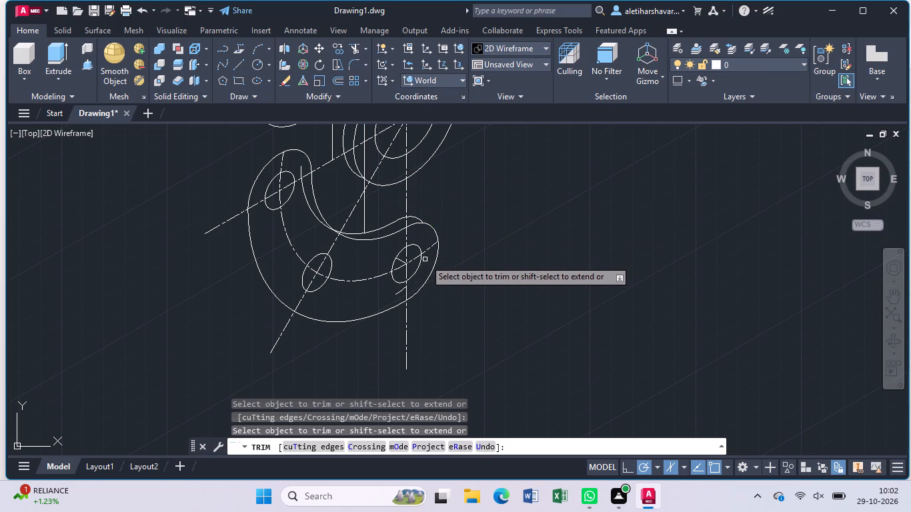
click(402, 290)
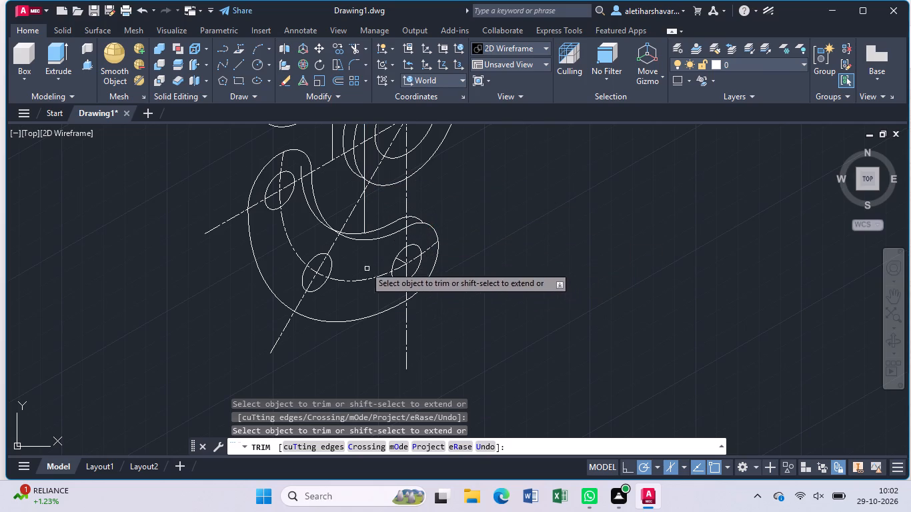
click(309, 205)
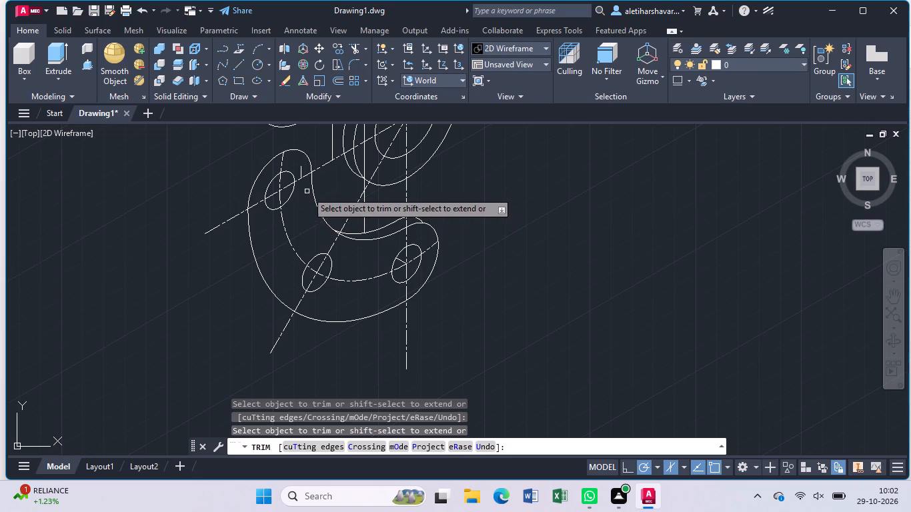
click(301, 171)
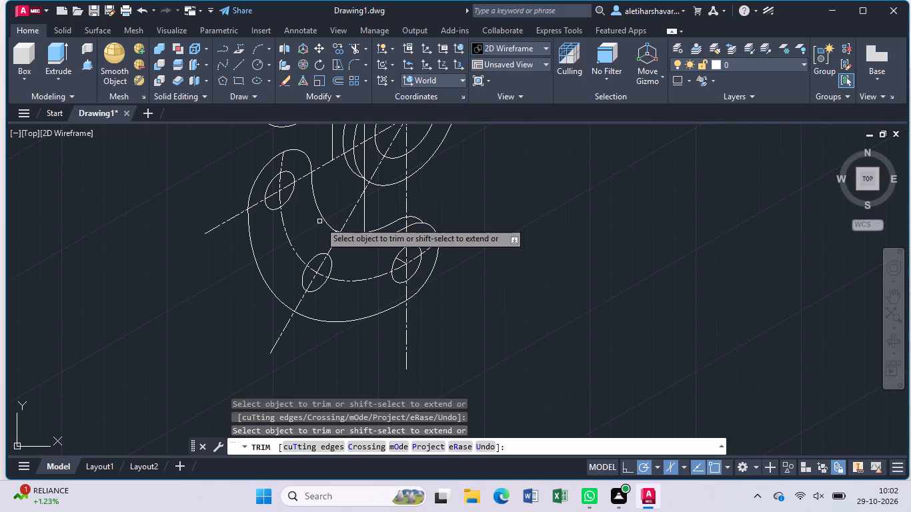
key(Escape)
Draw a vertical line about 15.9 units long along the vertical centreline from the boss's lower outline to the copied lobe outline.
key(l)
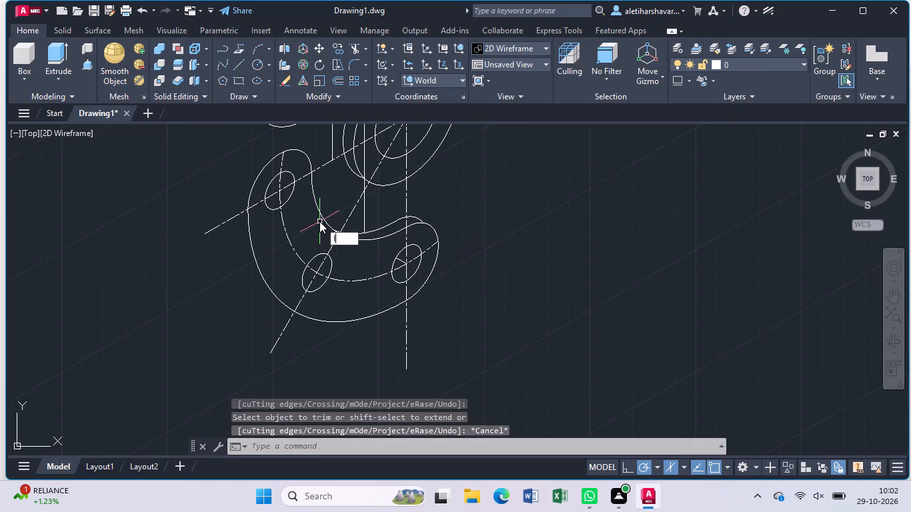
key(Return)
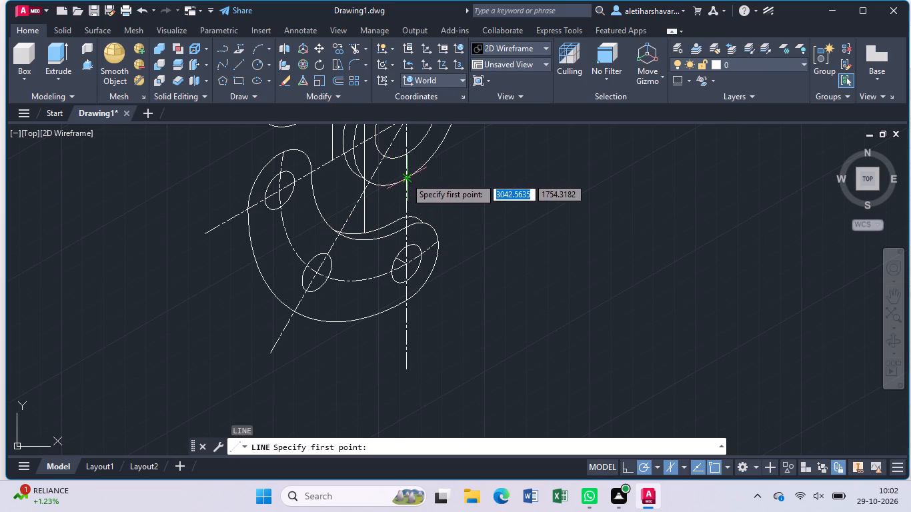
click(407, 177)
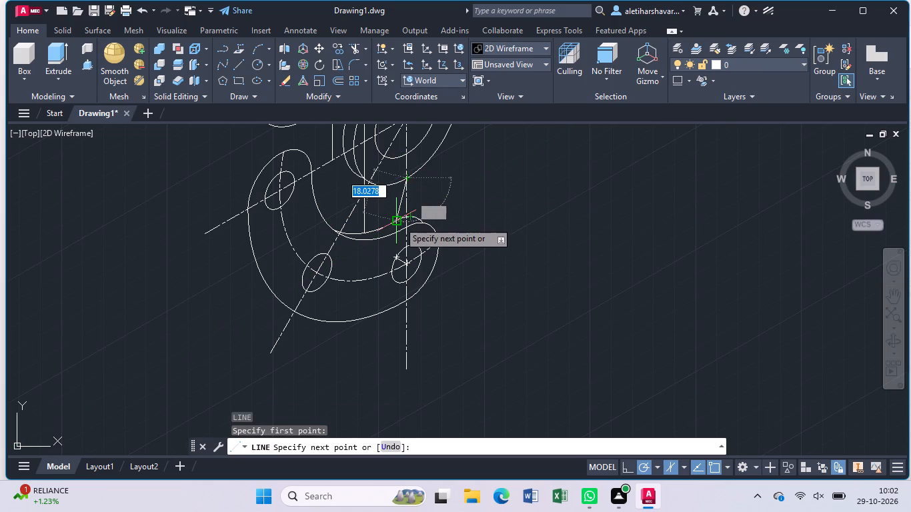
scroll(400, 221, up, 3)
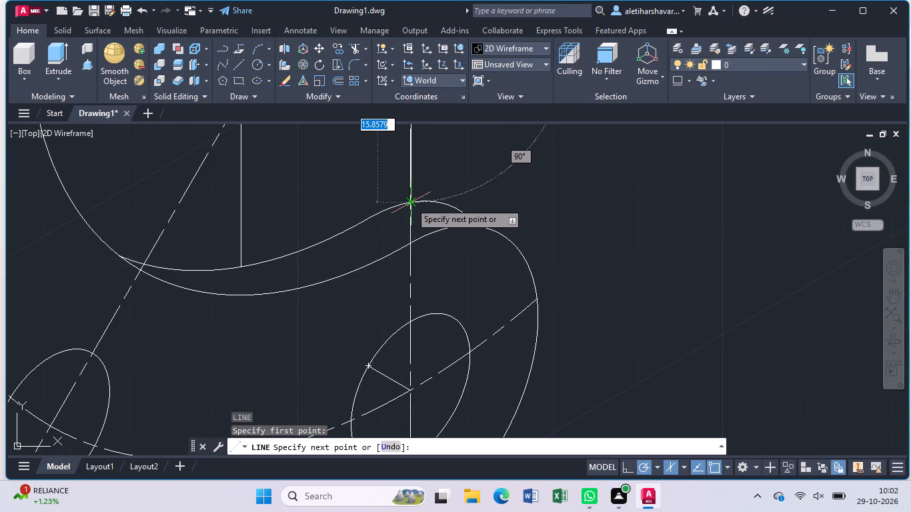
click(410, 202)
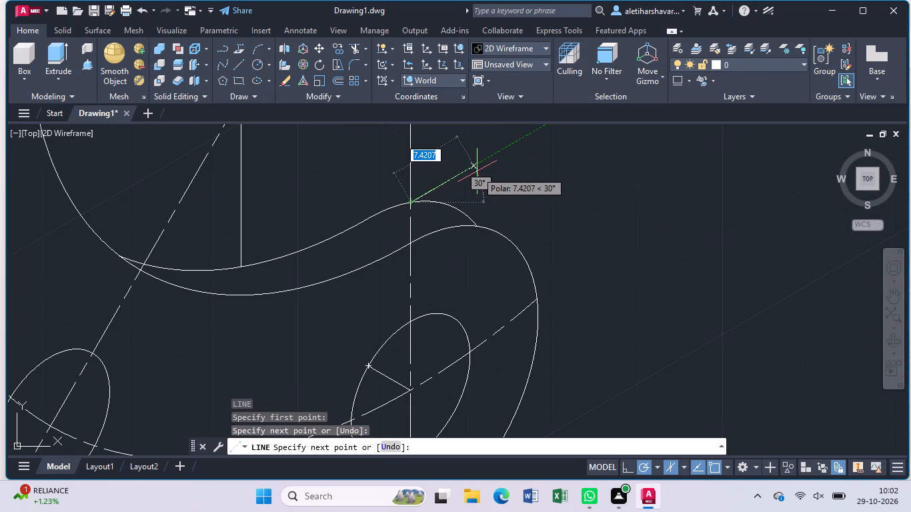
key(Escape)
scroll(468, 189, down, 2)
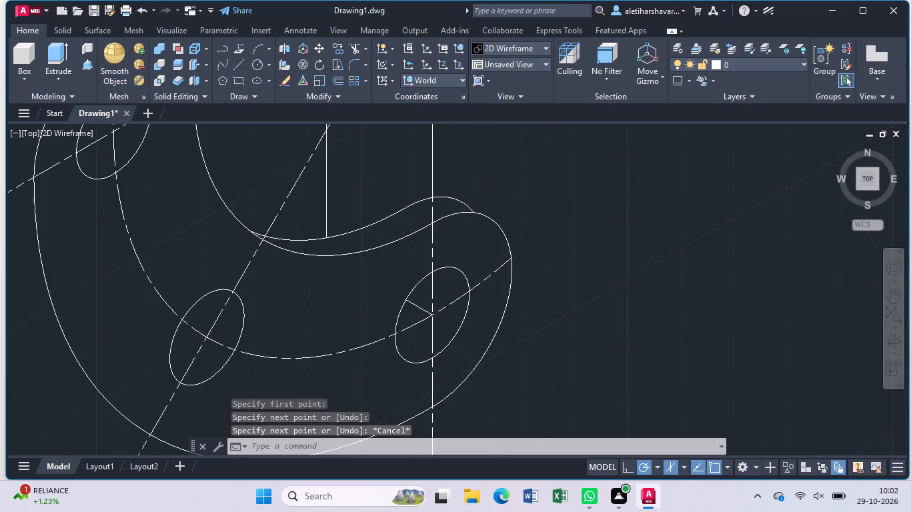
Trim away the inner vertical line across the boss and from the boss down to the lower lobe.
scroll(468, 189, down, 1)
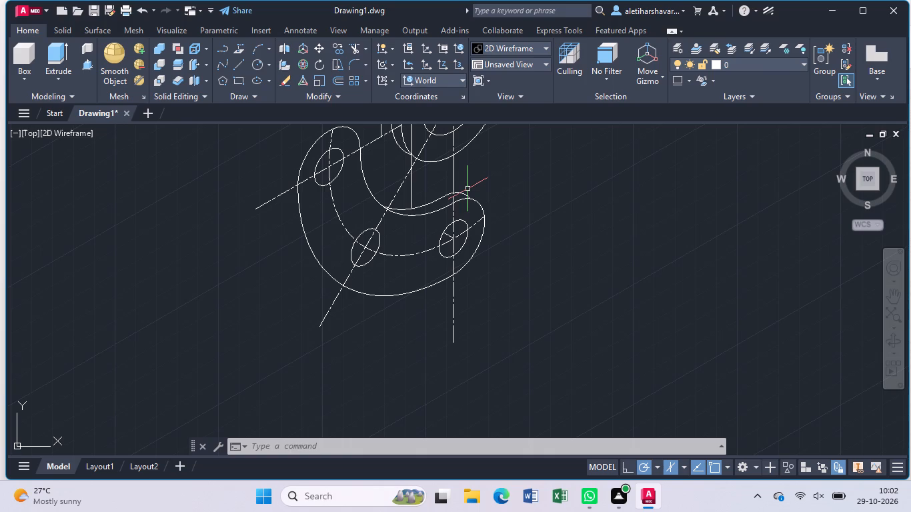
middle_drag(403, 161, 391, 209)
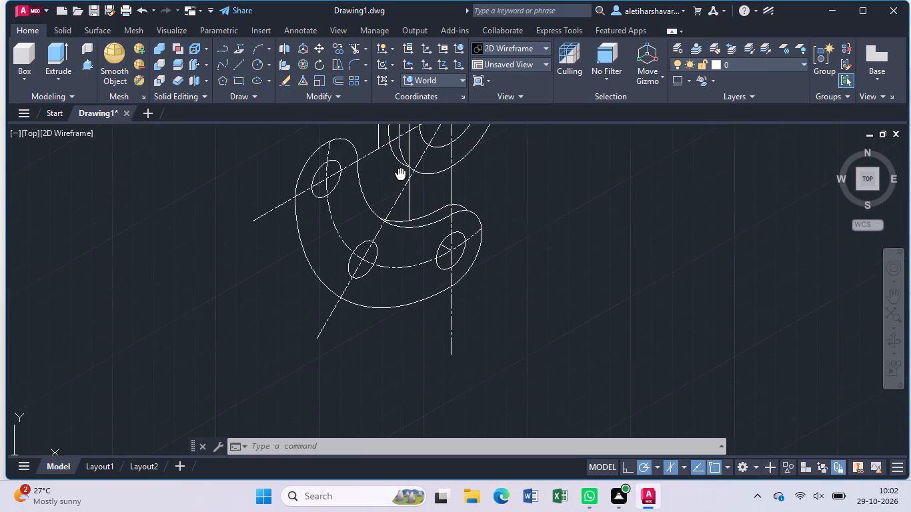
middle_drag(391, 209, 357, 308)
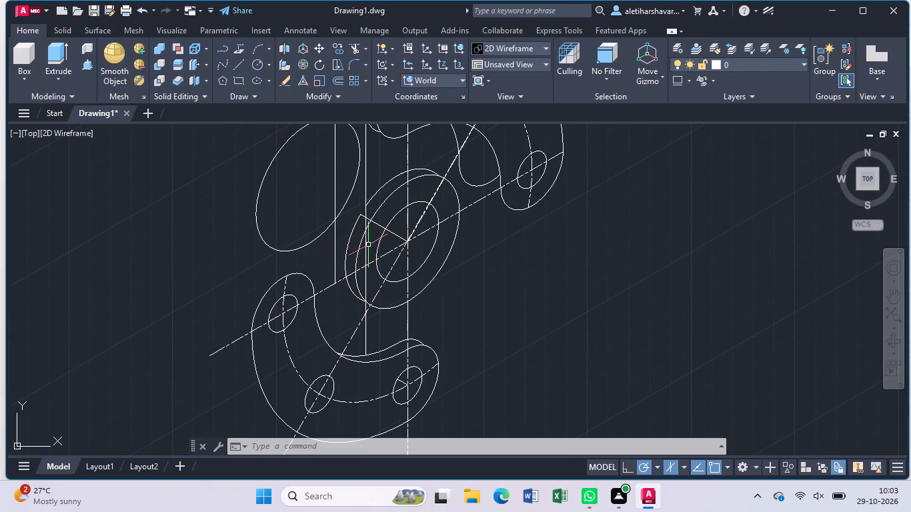
text(tr)
key(Return)
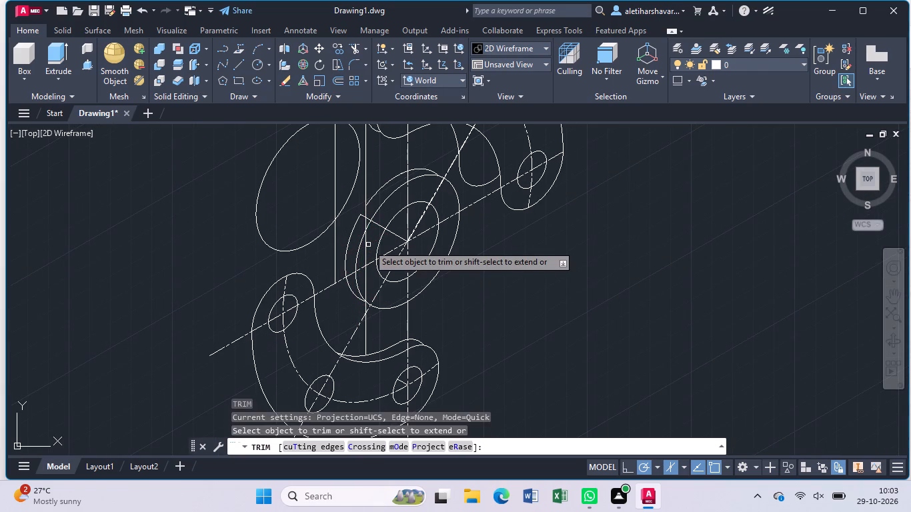
click(364, 226)
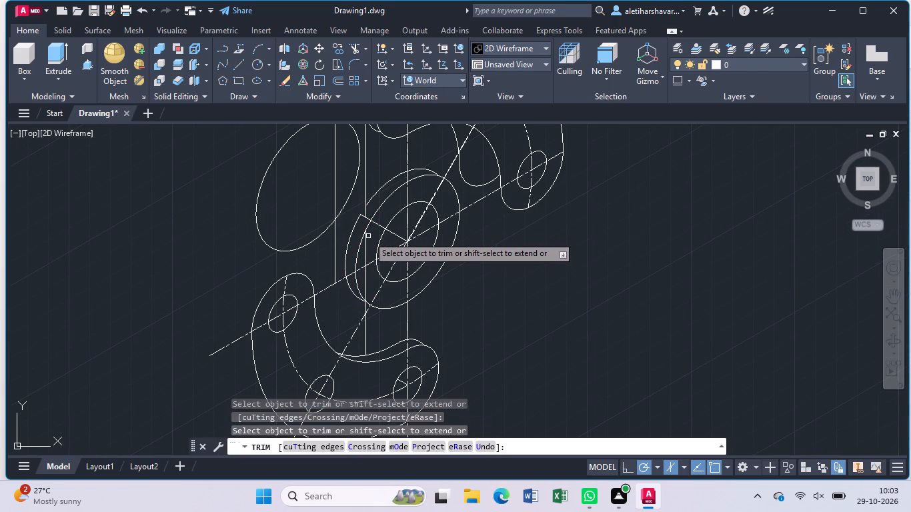
click(367, 243)
click(367, 275)
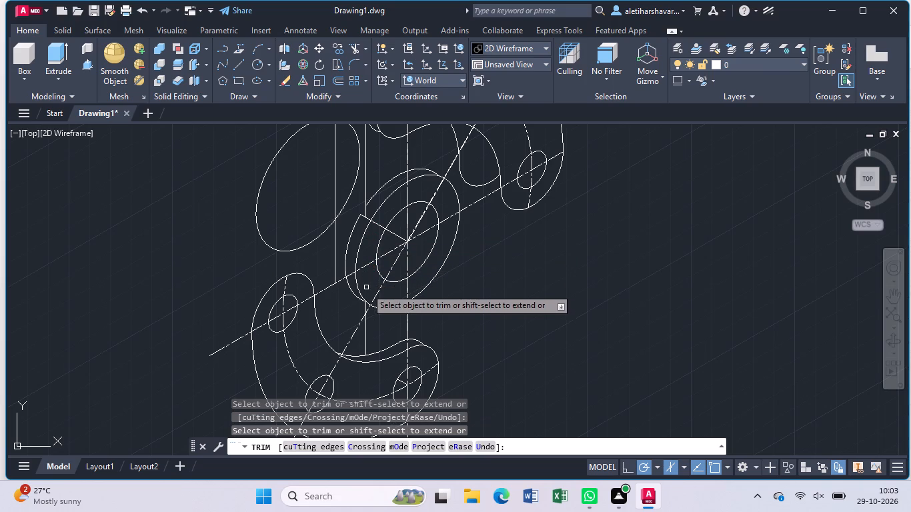
click(367, 329)
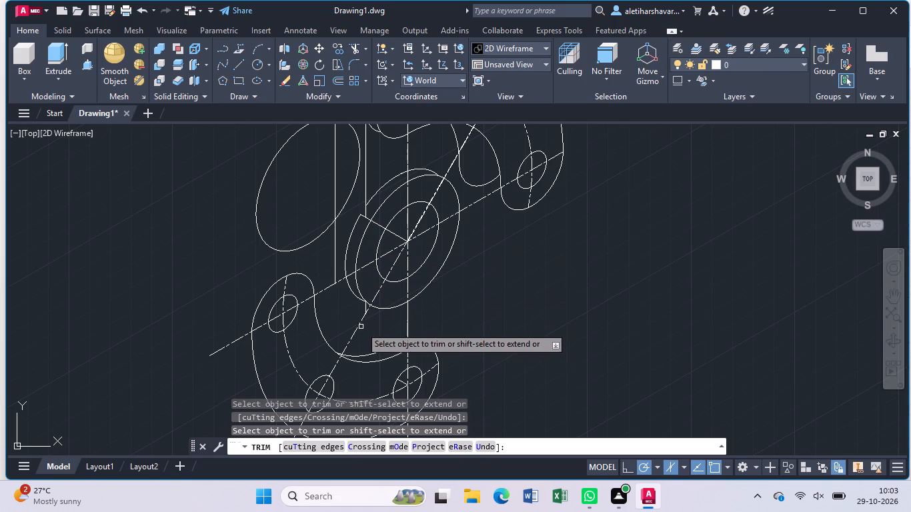
scroll(350, 311, up, 2)
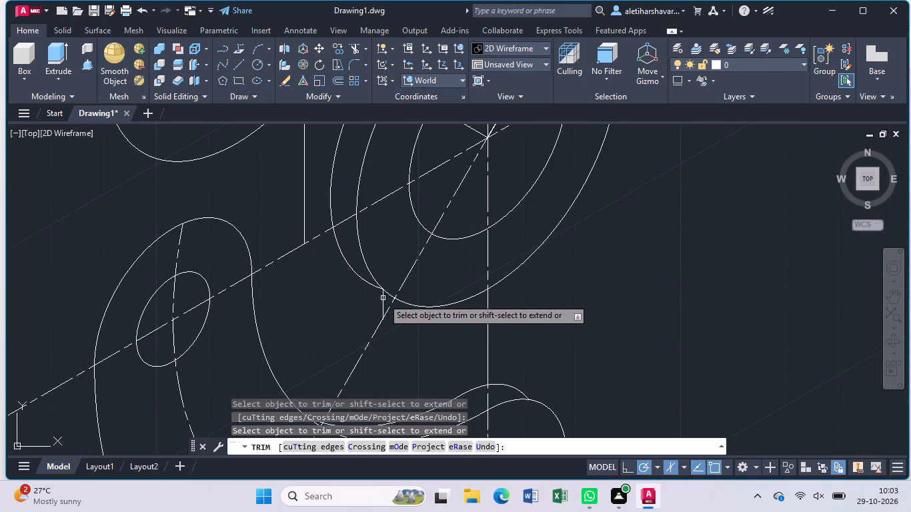
click(383, 298)
scroll(353, 312, down, 2)
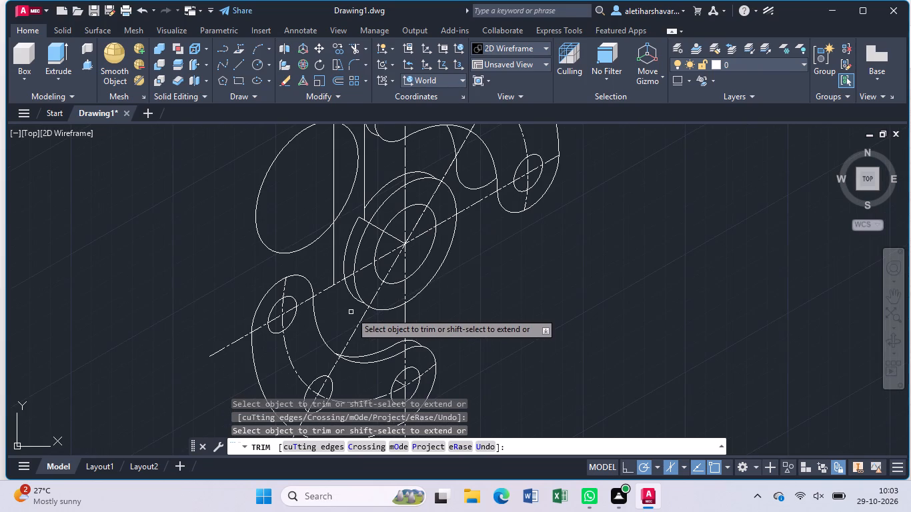
key(Escape)
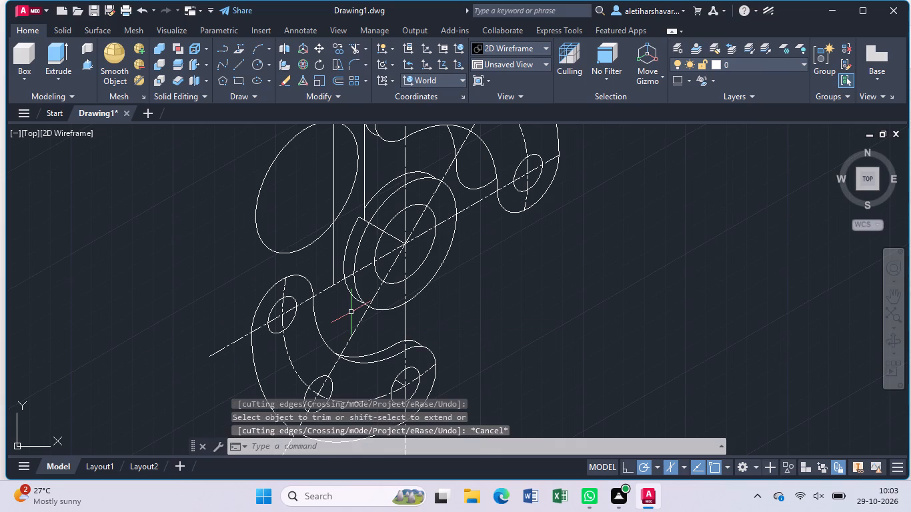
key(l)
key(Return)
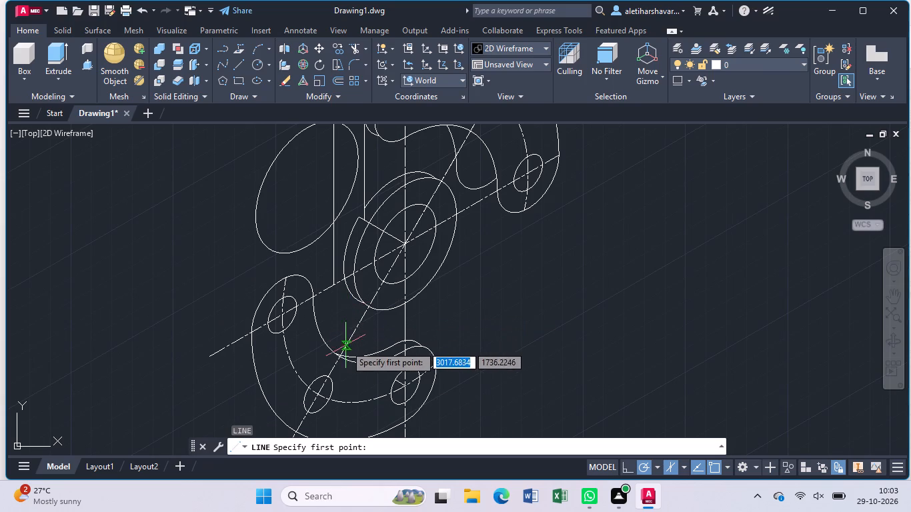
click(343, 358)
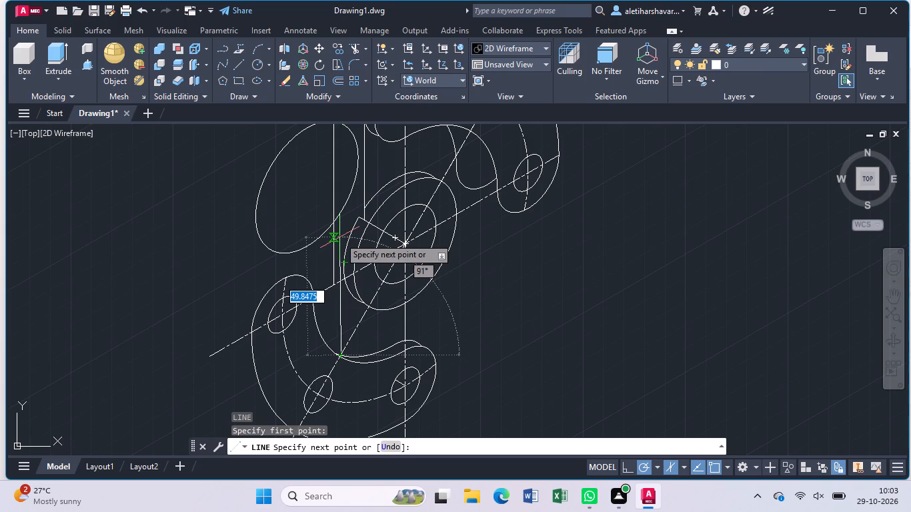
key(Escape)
Draw a vertical line about 44 units long from the boss's rear outline down past the lower lobe's inner outlines.
key(l)
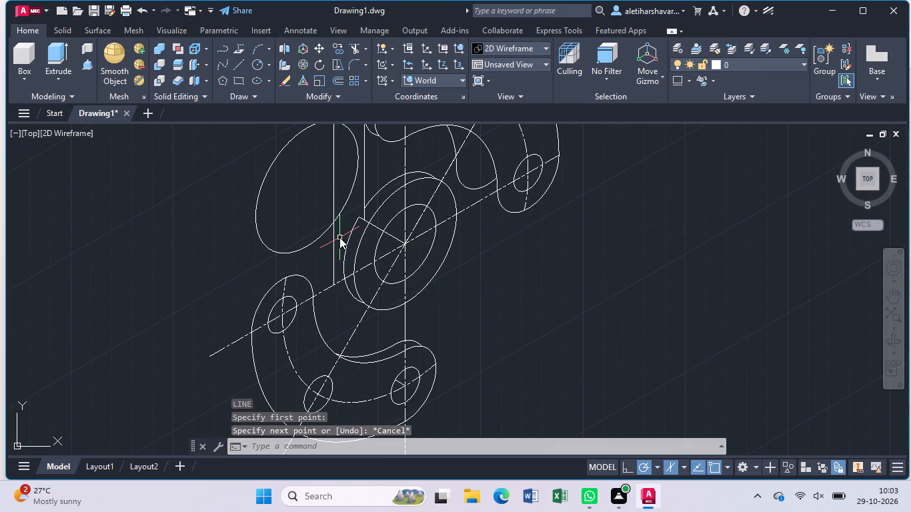
key(Return)
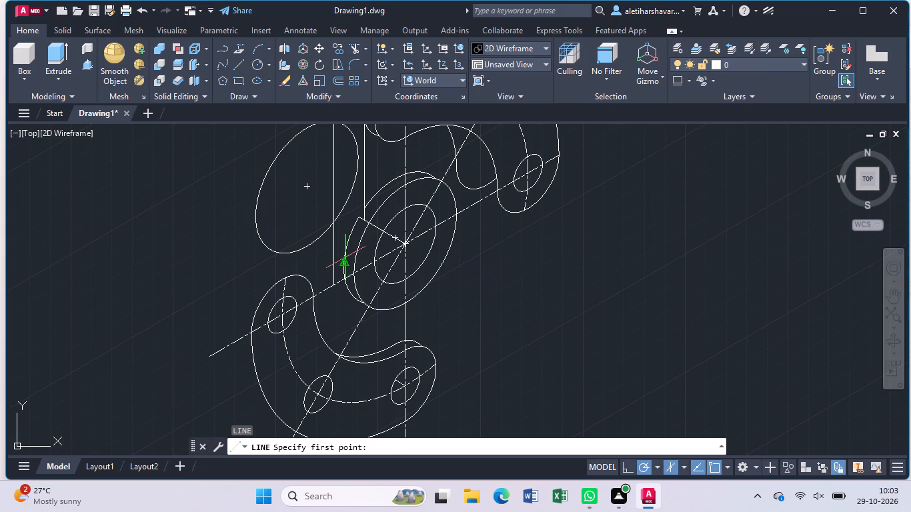
click(345, 257)
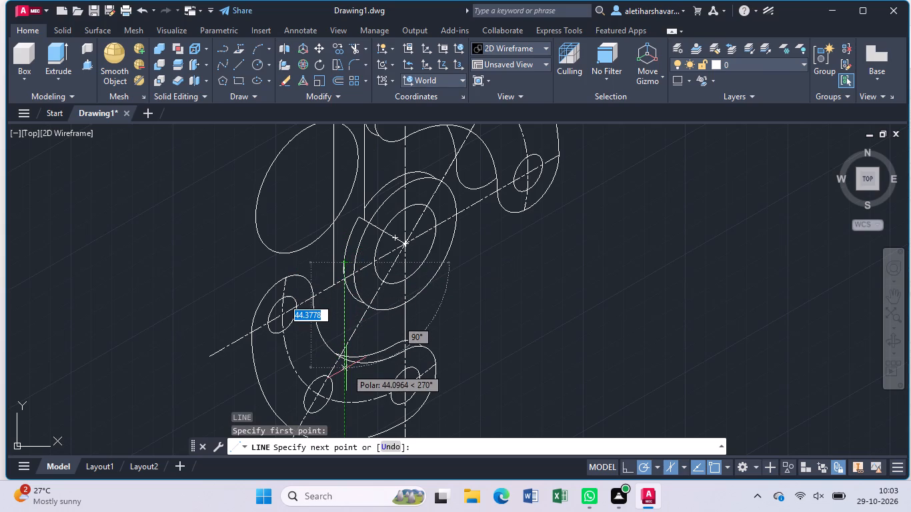
click(346, 368)
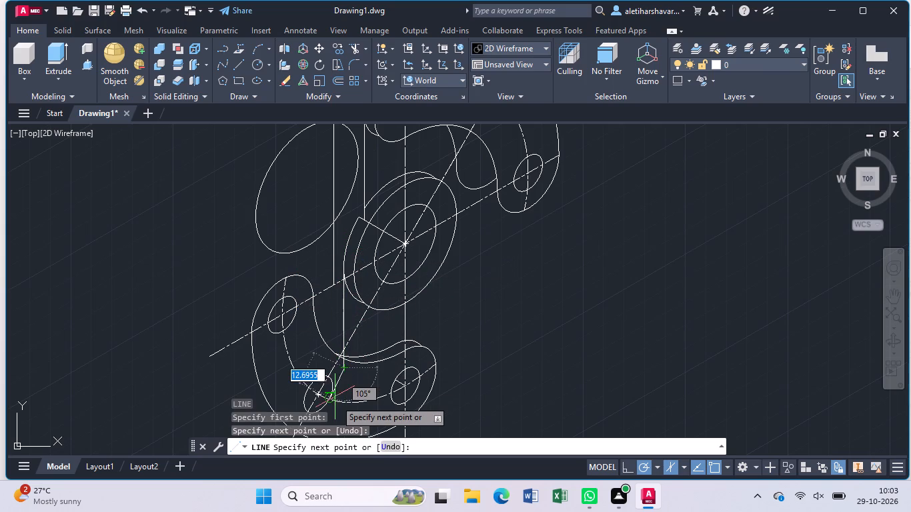
key(Escape)
Trim the boss's rear outline between the upper and lower vertical lines, plus the short line ends overhanging there.
text(tr)
key(Return)
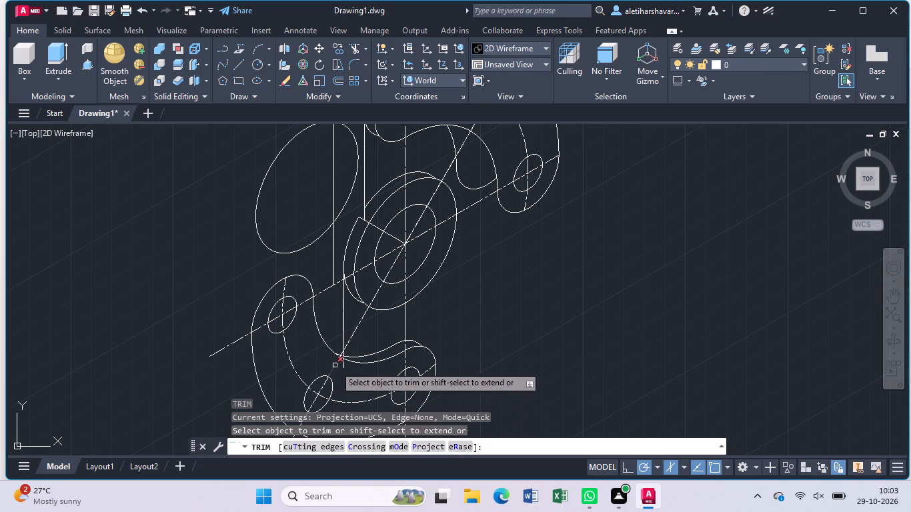
click(348, 243)
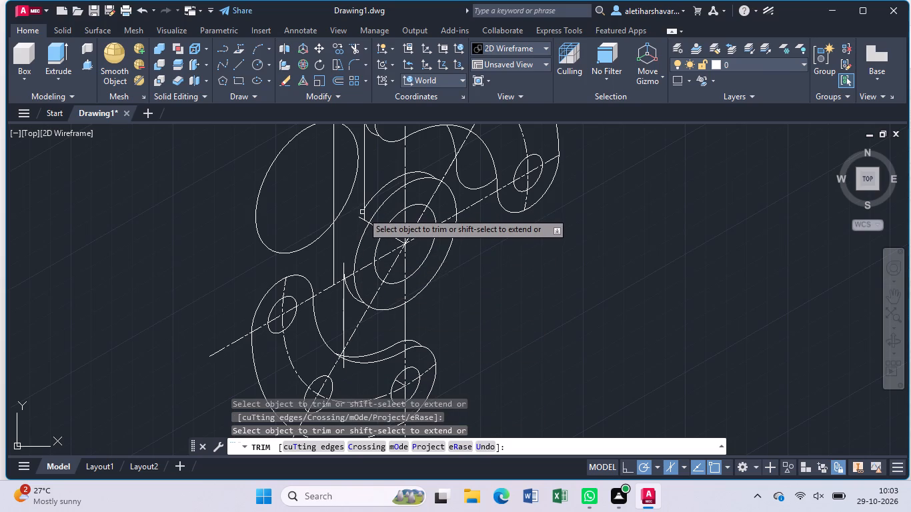
click(365, 215)
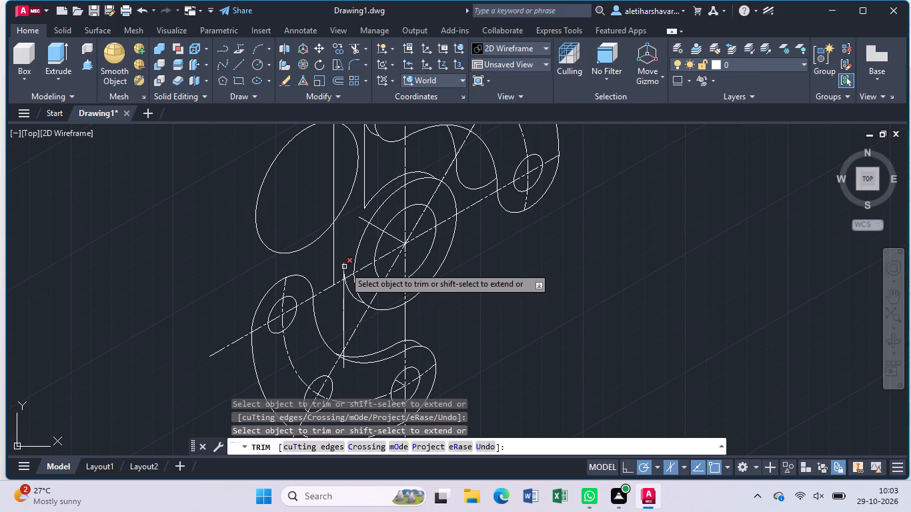
click(344, 267)
click(344, 267)
Trim the lower end of the new vertical line back to the lower lobe's copied inner outline.
scroll(353, 317, up, 1)
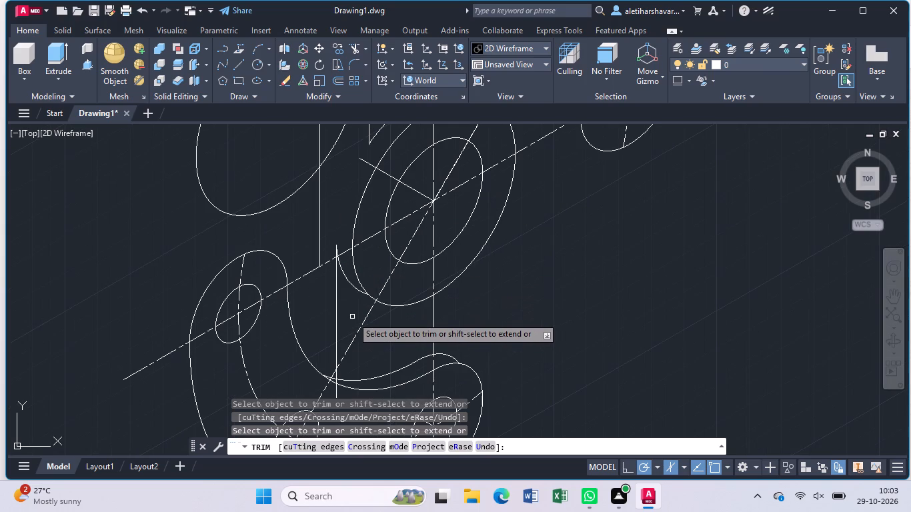
scroll(352, 317, down, 1)
scroll(348, 369, up, 1)
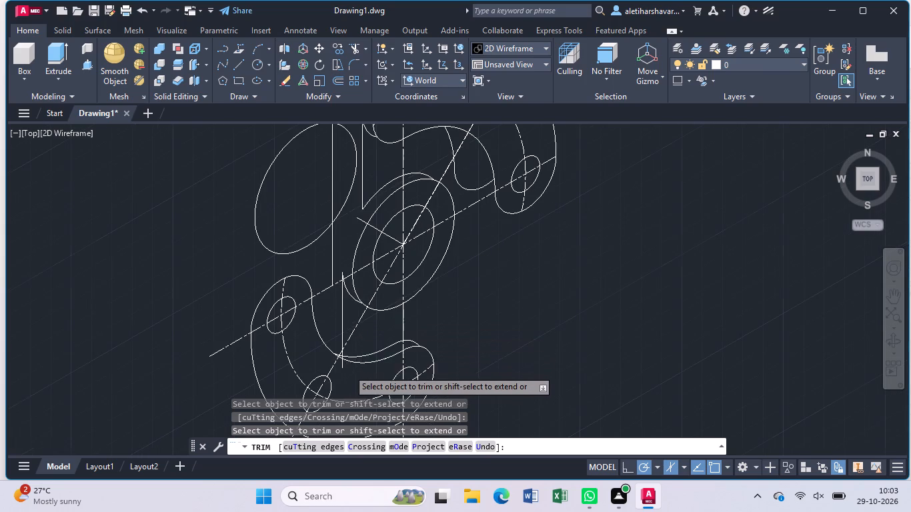
scroll(348, 369, up, 1)
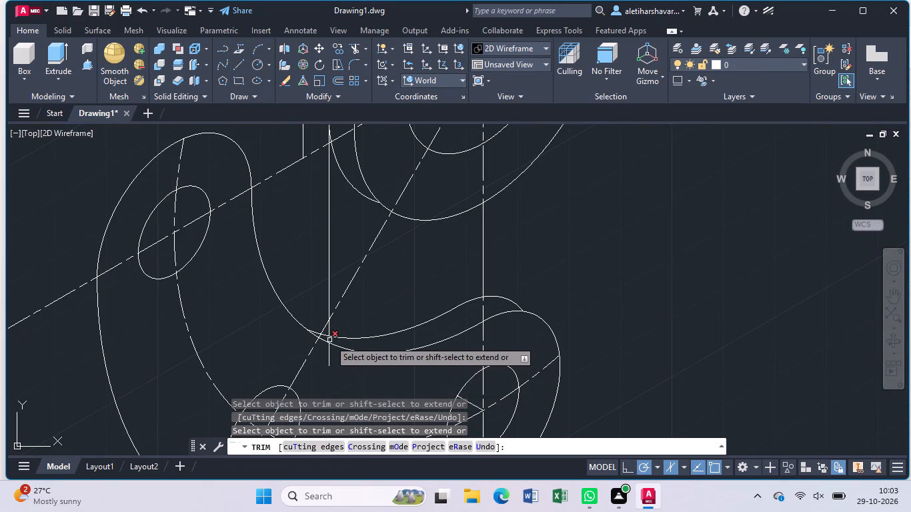
click(329, 340)
click(330, 346)
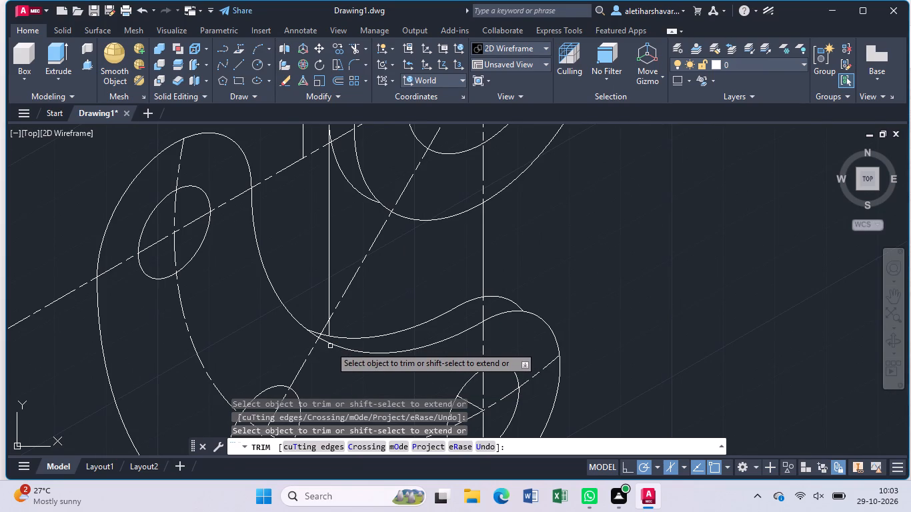
scroll(330, 346, down, 3)
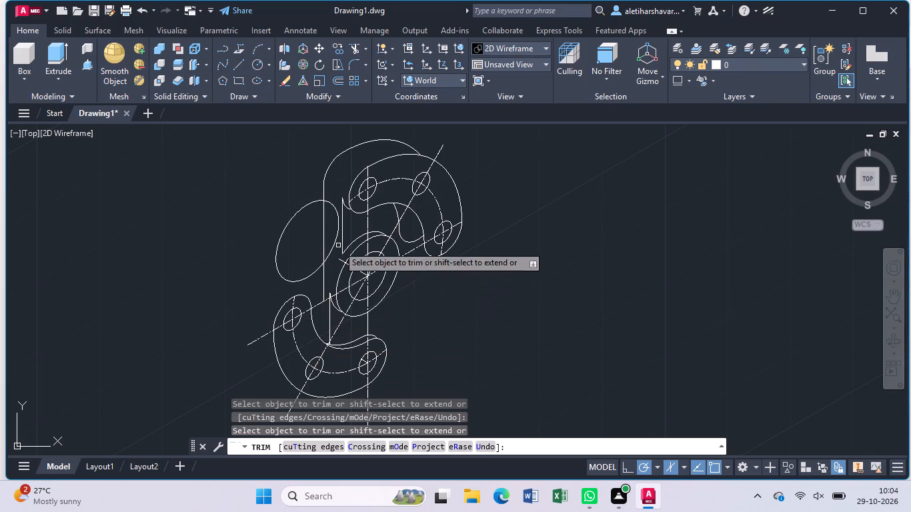
click(325, 277)
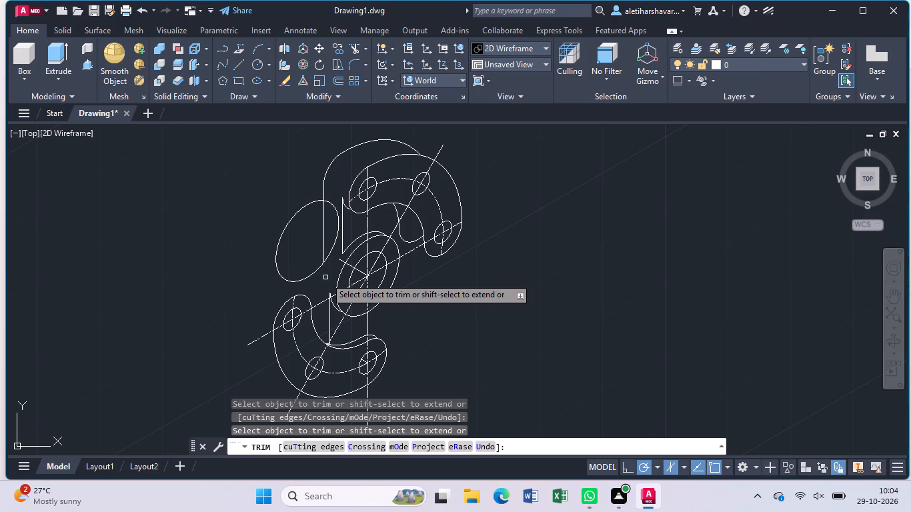
key(Escape)
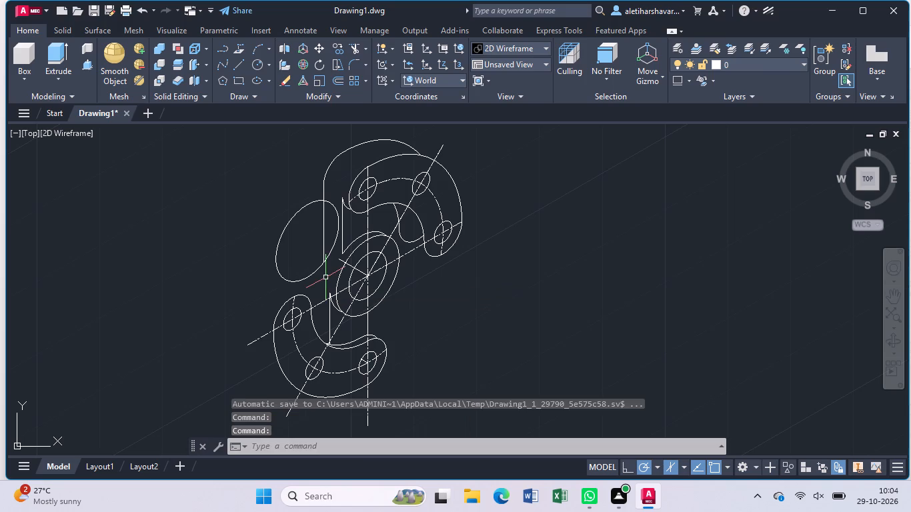
Draw a vertical line about 17 units long upward from the inner edge of the lower lobe's left end.
key(l)
key(Return)
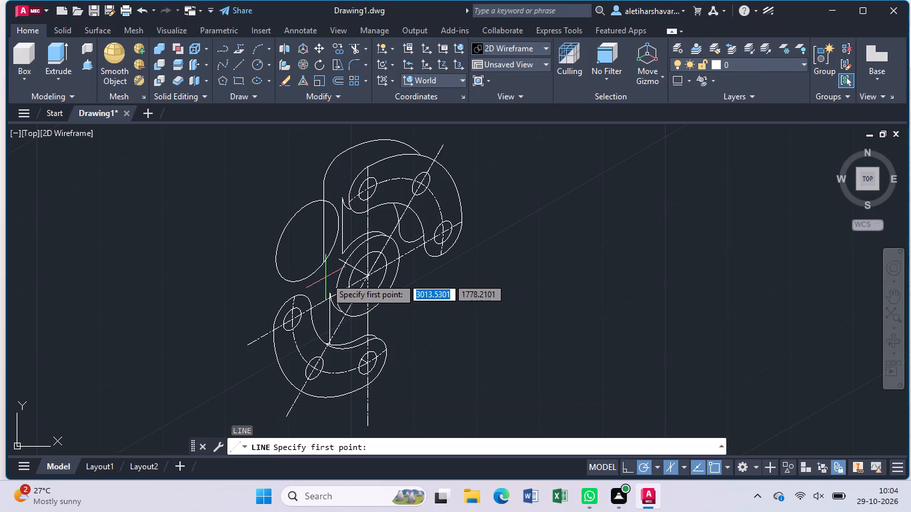
scroll(313, 299, up, 1)
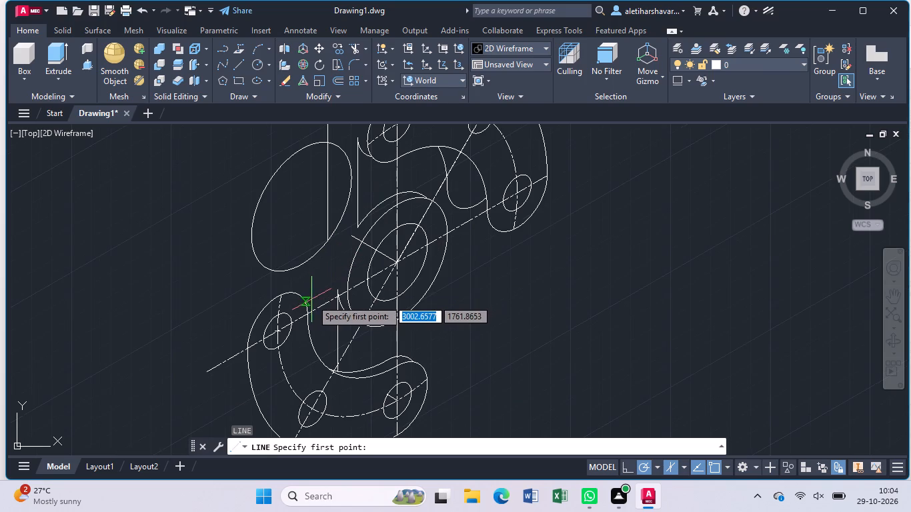
click(306, 309)
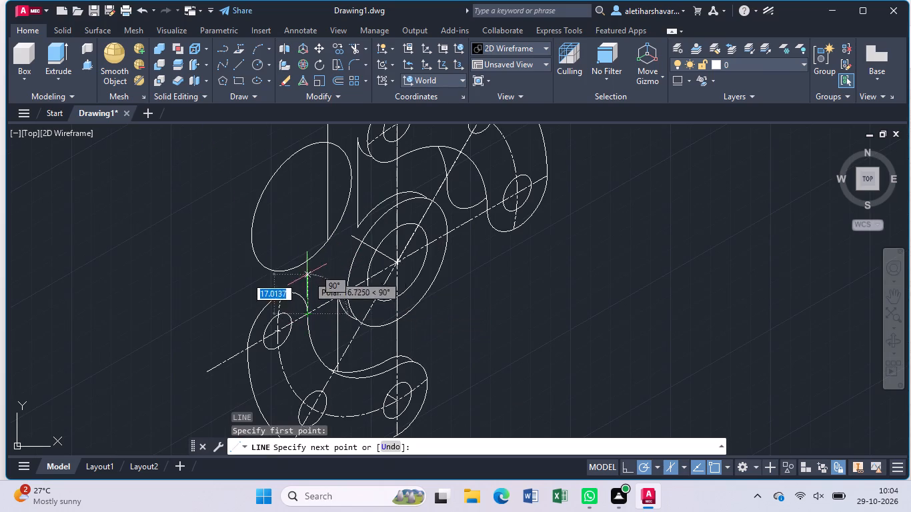
click(307, 275)
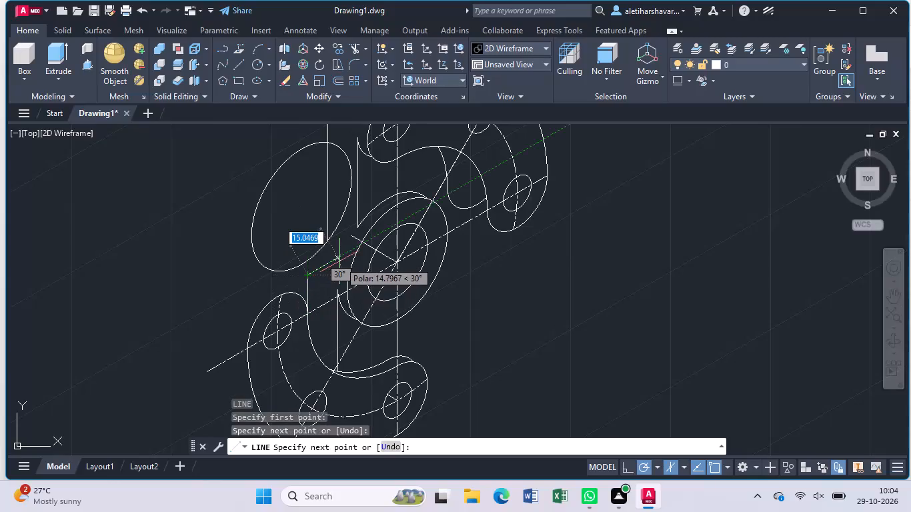
key(Escape)
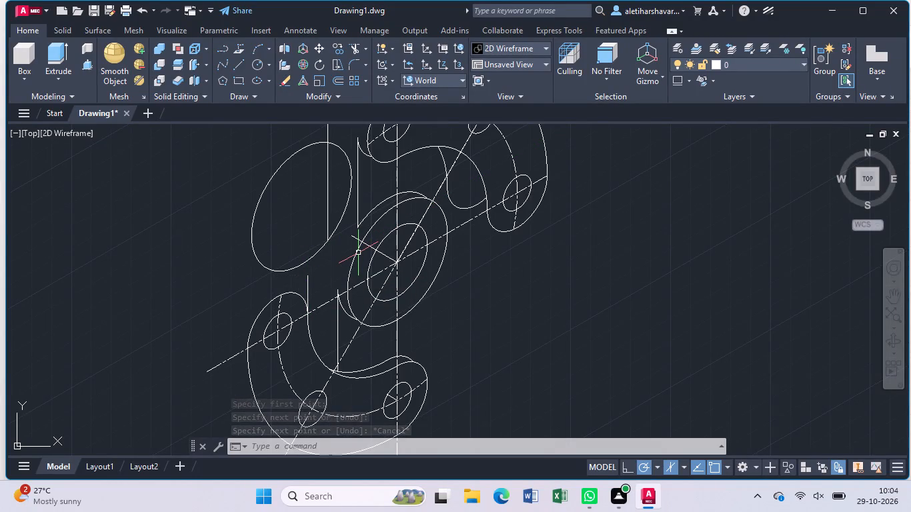
Draw a 15-unit line at 150° from the lower web's inner vertical line top, followed by a short line down along the outer vertical.
key(l)
key(Return)
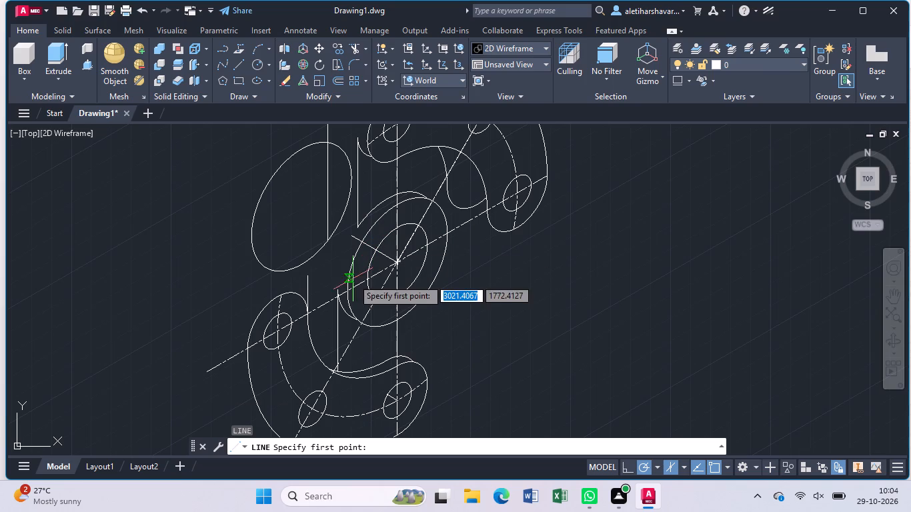
click(336, 290)
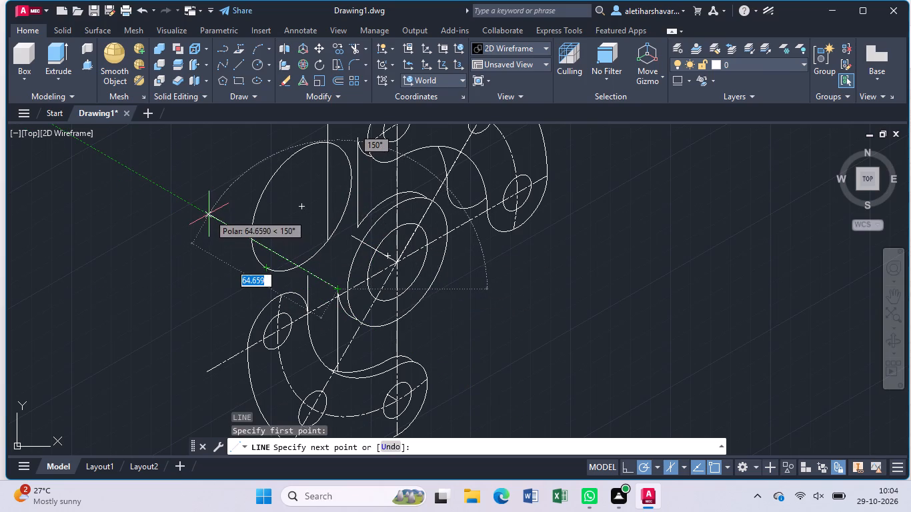
text(15)
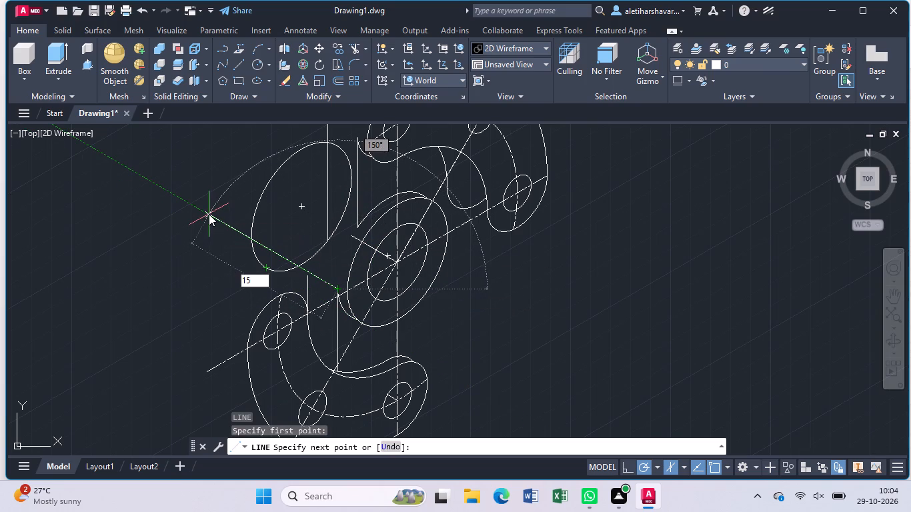
key(Return)
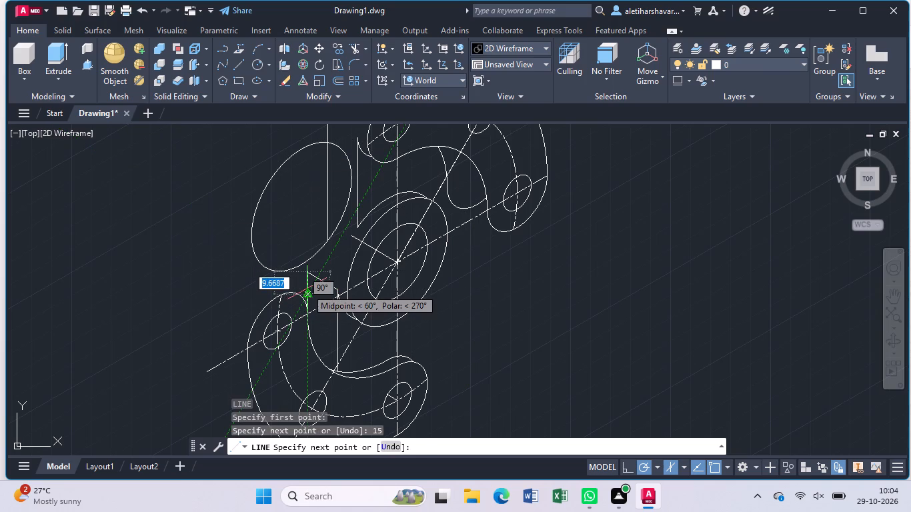
click(307, 289)
key(Escape)
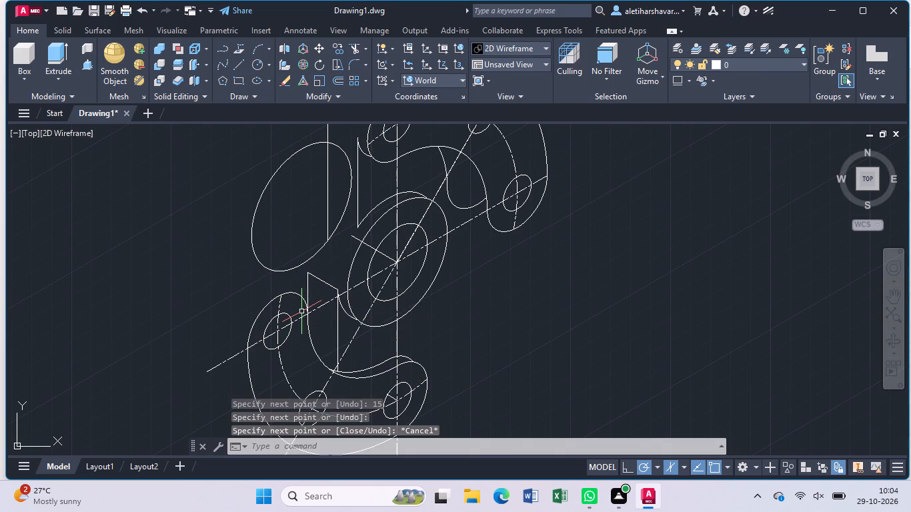
Trim away the slanted 15-unit line between the two vertical lines above the lower lobe.
text(tr)
key(Return)
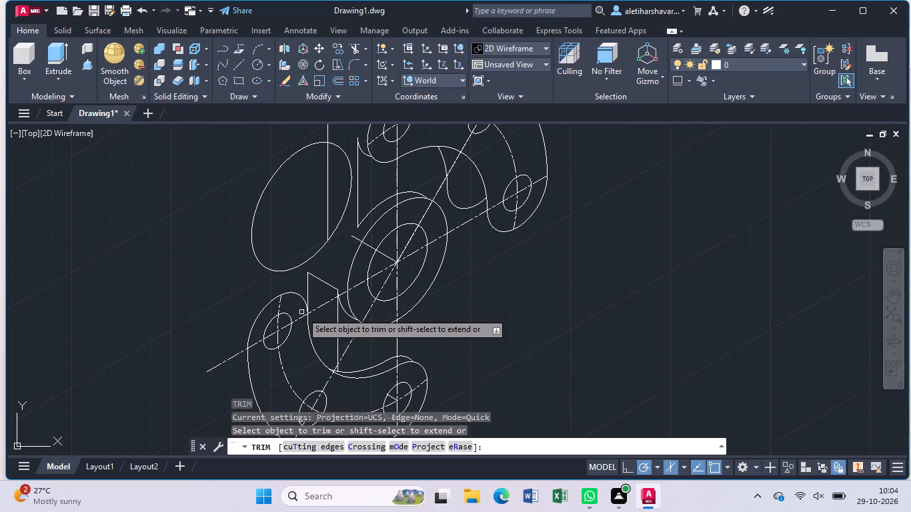
click(321, 281)
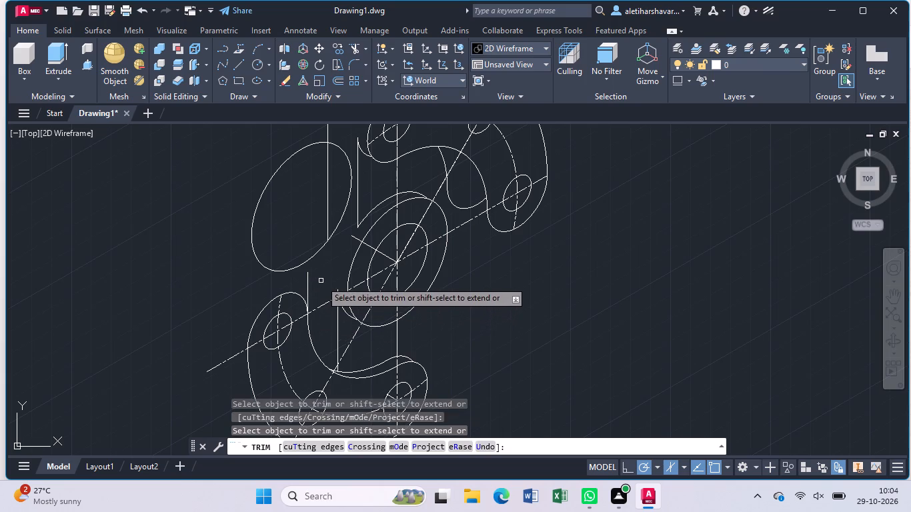
key(Escape)
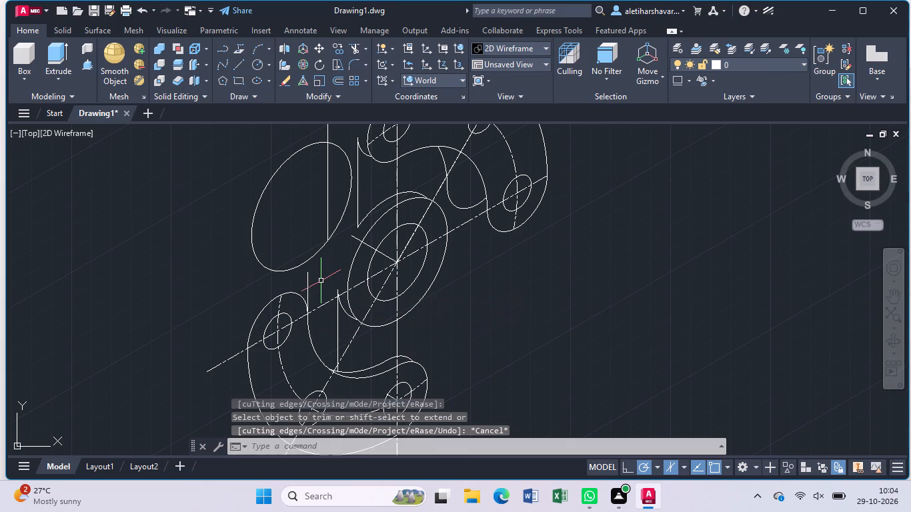
Draw a 15-unit line at 150° from the upper web's inner vertical line, starting where it meets the boss's rear outline.
key(l)
key(Return)
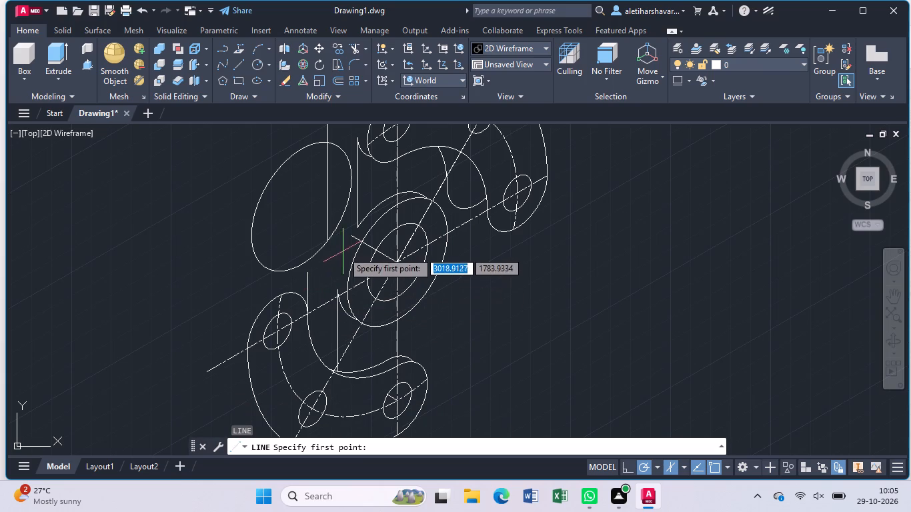
click(360, 227)
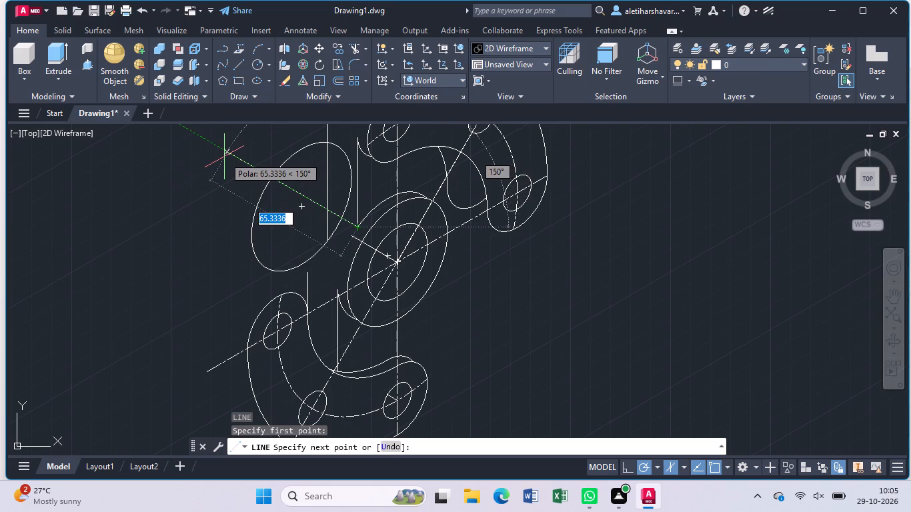
text(15)
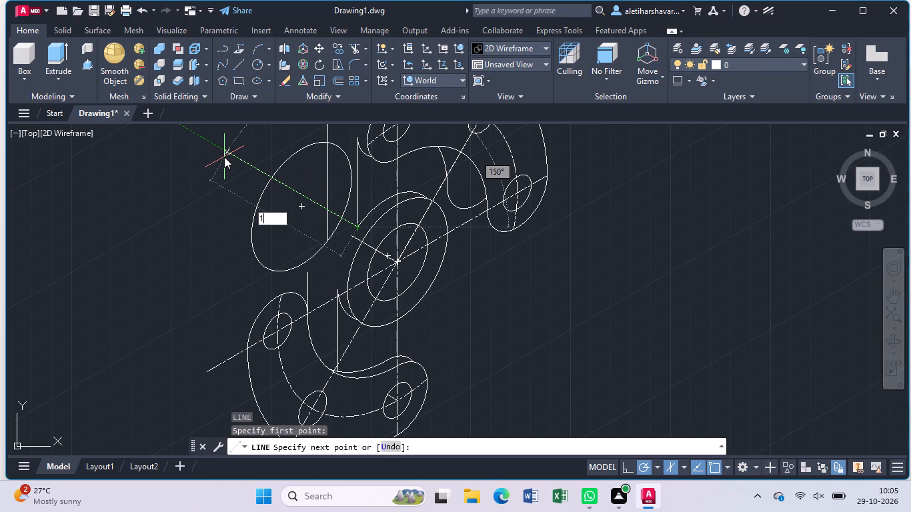
key(Return)
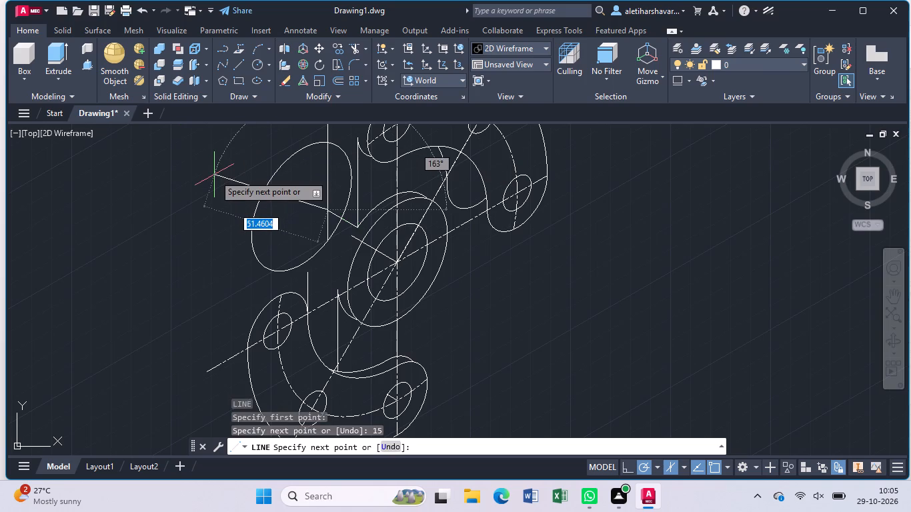
key(Escape)
Trim the upper web's outer vertical line below the slanted 15-unit line, and remove that line and the slanted line from the boss centre.
text(tr)
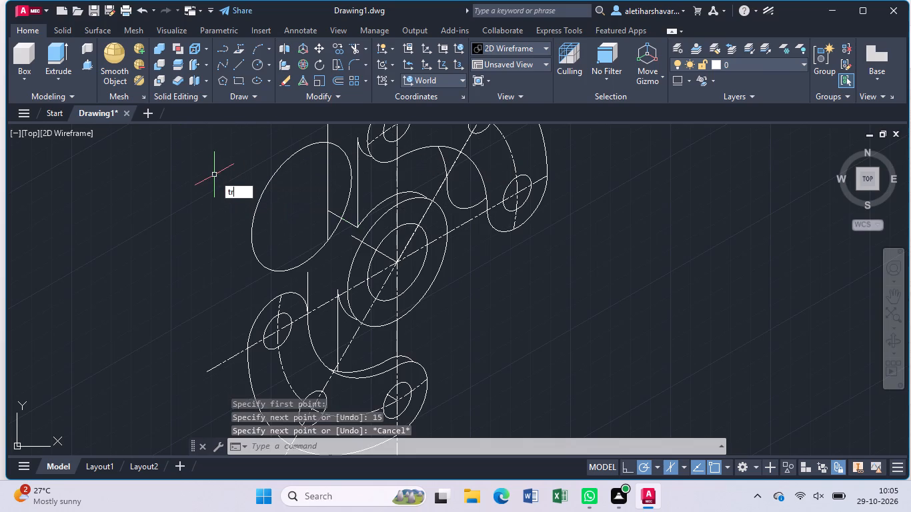
key(Return)
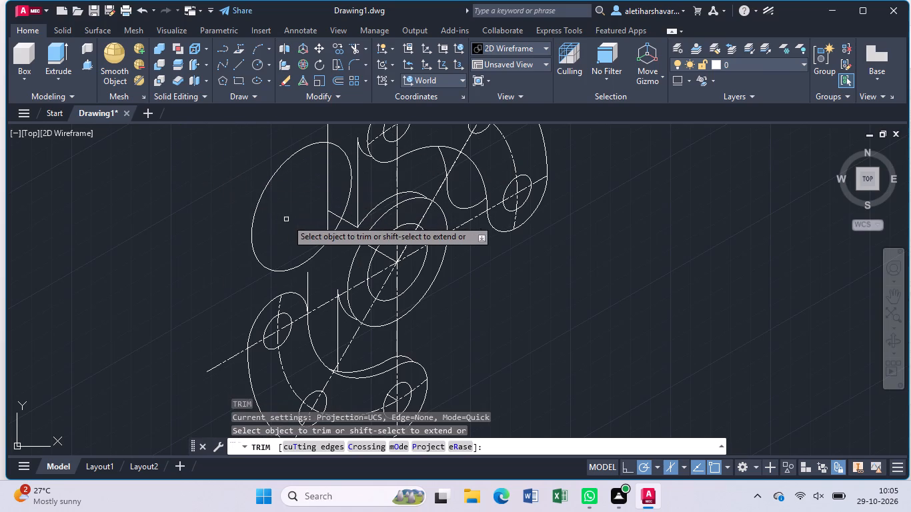
click(328, 222)
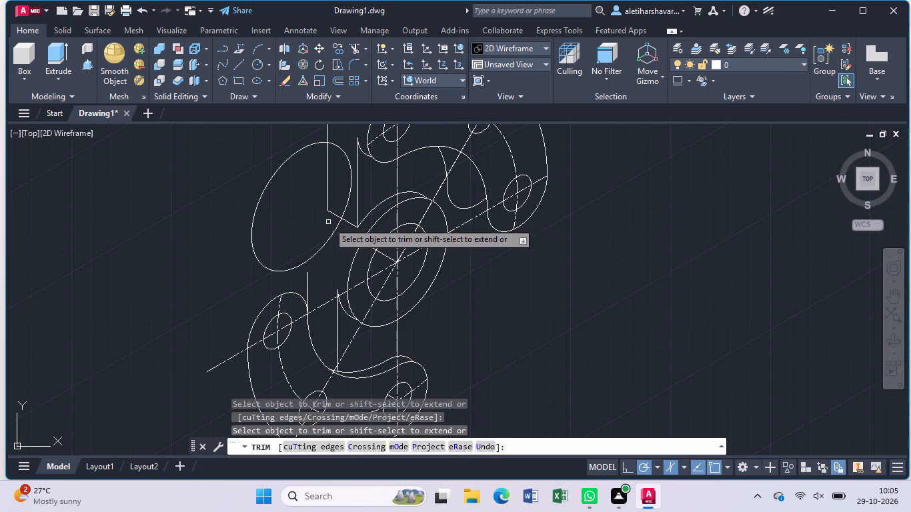
click(334, 213)
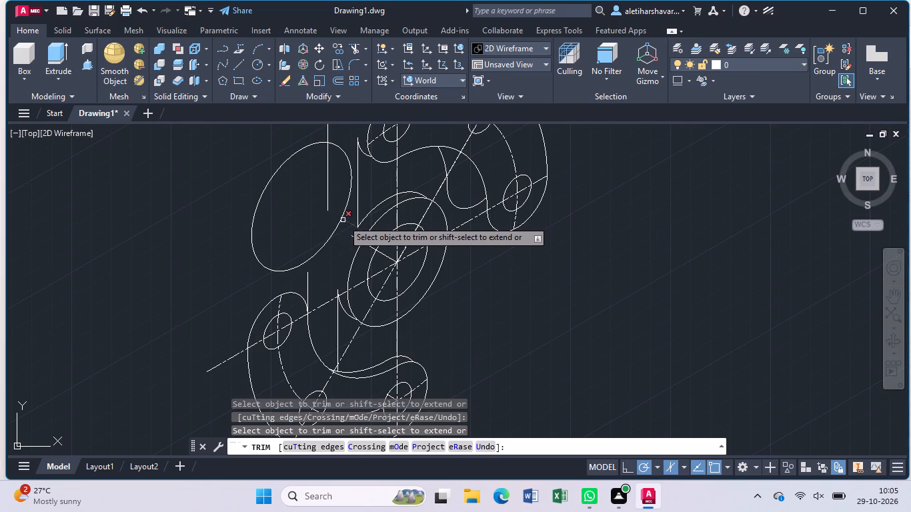
click(347, 224)
click(353, 239)
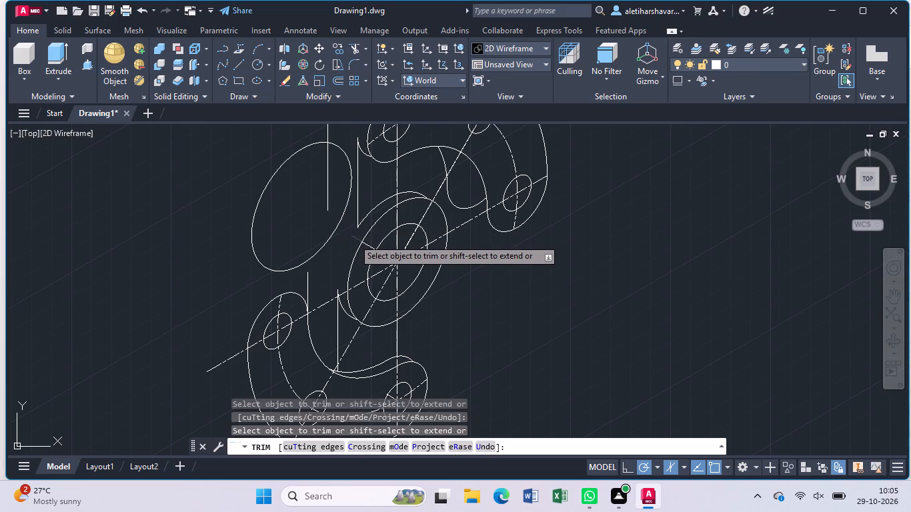
click(367, 245)
click(386, 254)
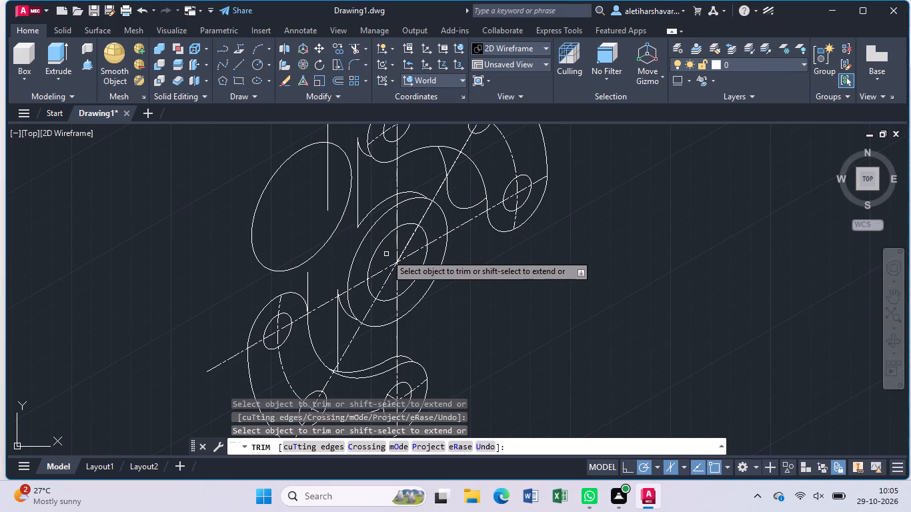
key(Escape)
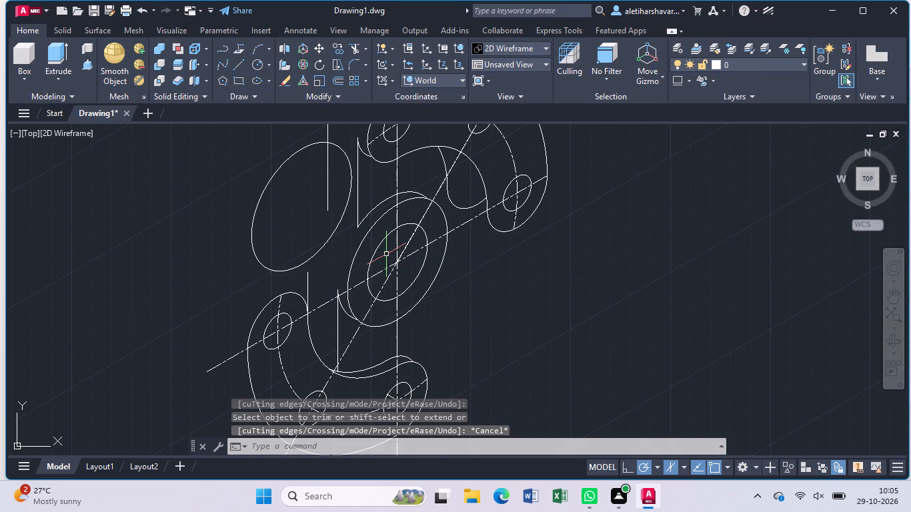
Draw a line about 48 units long from the rear ellipse to the boss's rear outline, with a return line about 45 units long at 150°.
key(l)
key(Return)
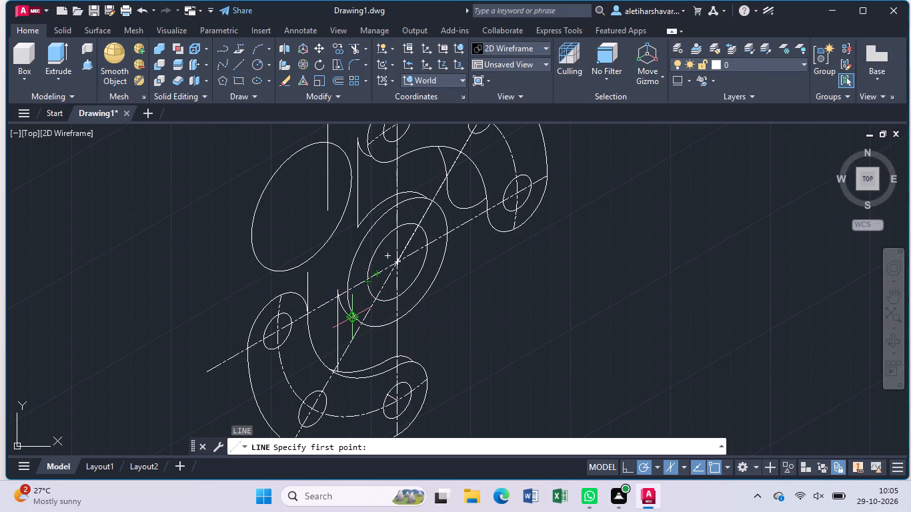
click(257, 261)
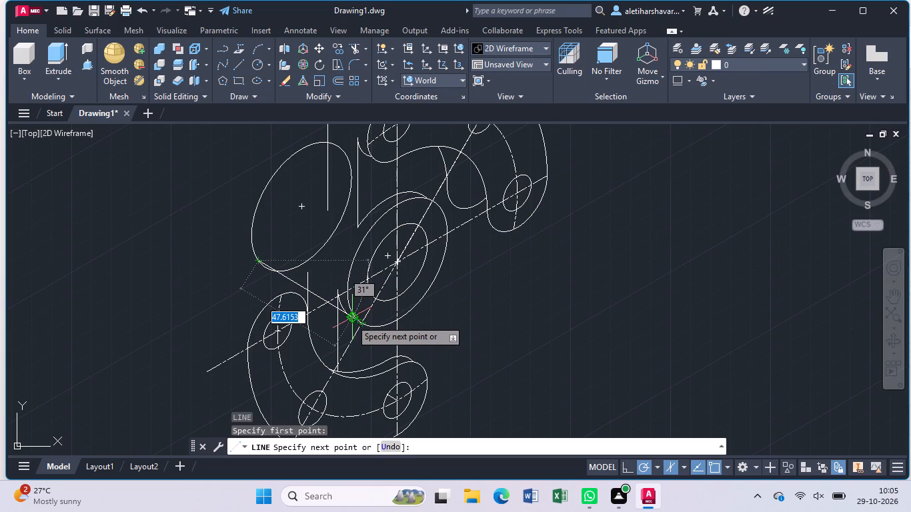
click(351, 319)
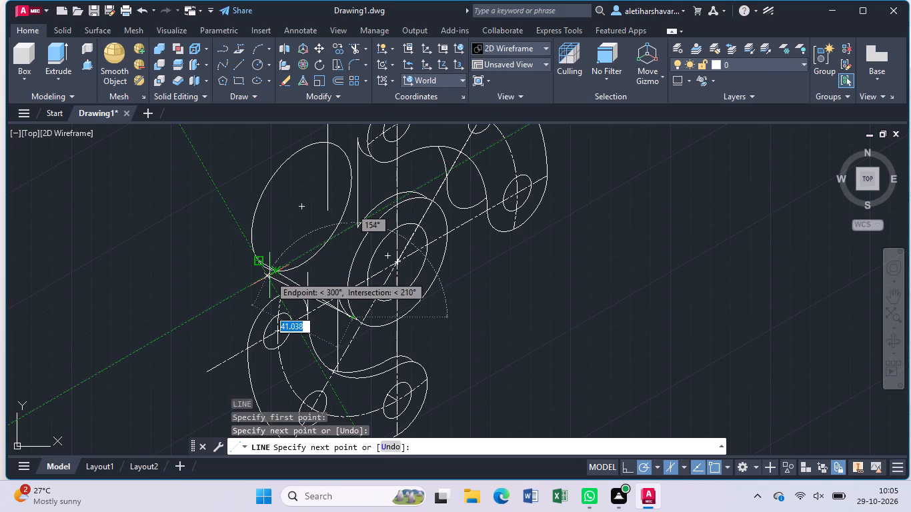
scroll(269, 275, up, 4)
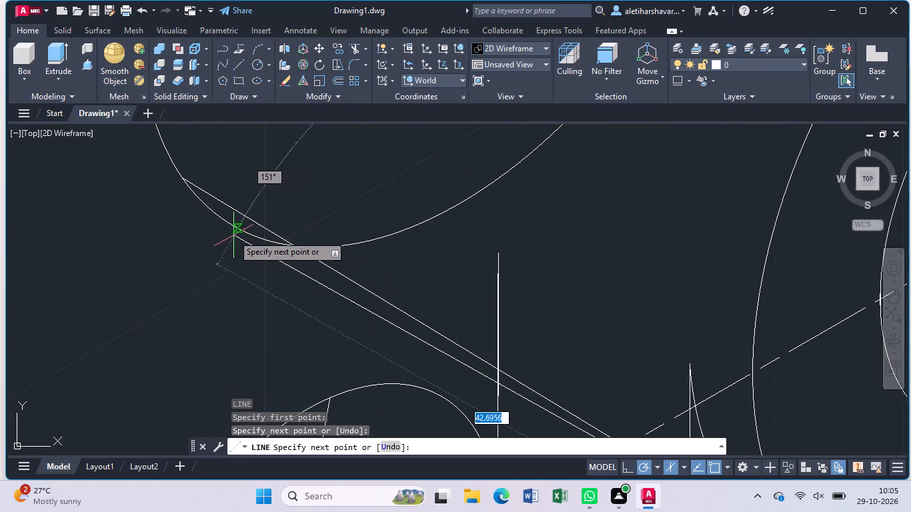
click(207, 211)
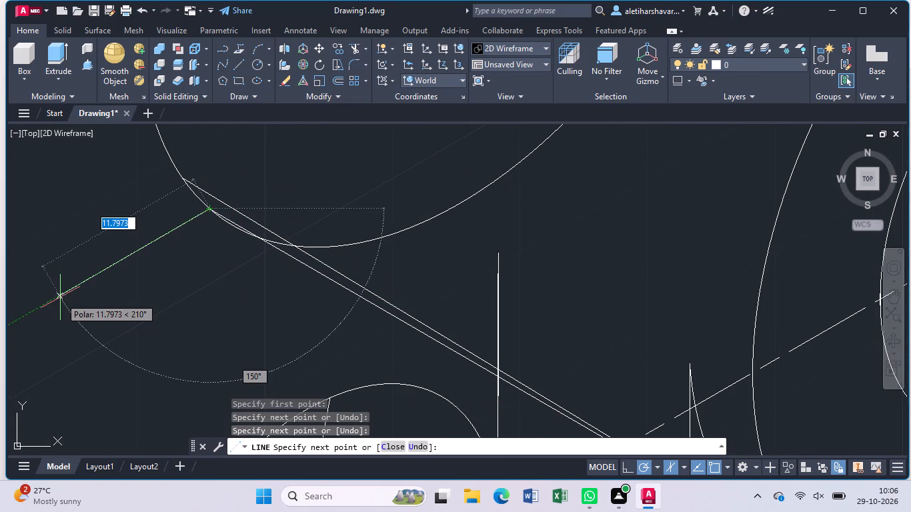
key(Escape)
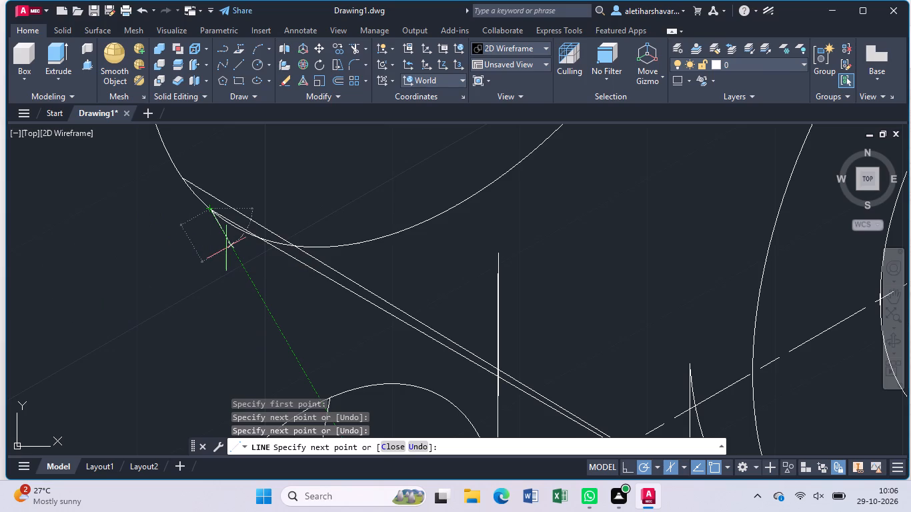
Trim the rear ellipse's inner arc between the upper web's outer vertical line and the new slanted lines at the ellipse's lower edge.
scroll(94, 295, down, 3)
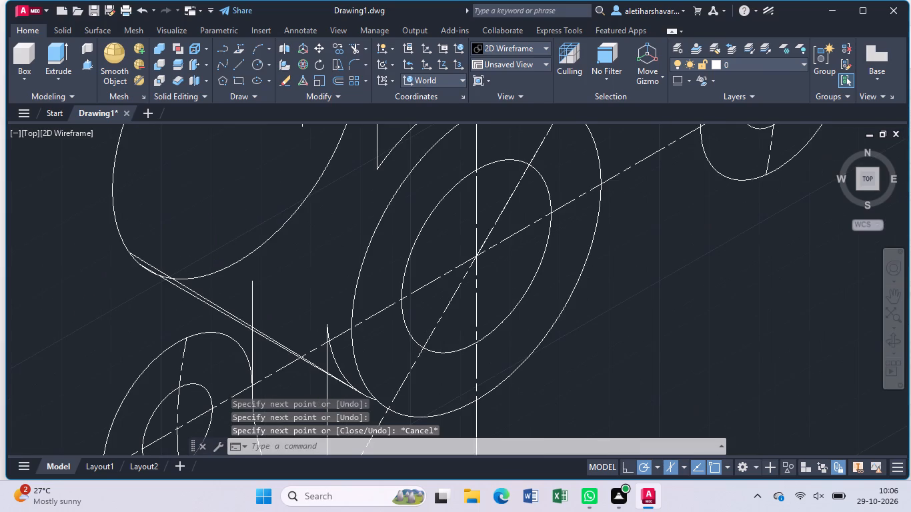
text(tr)
key(Return)
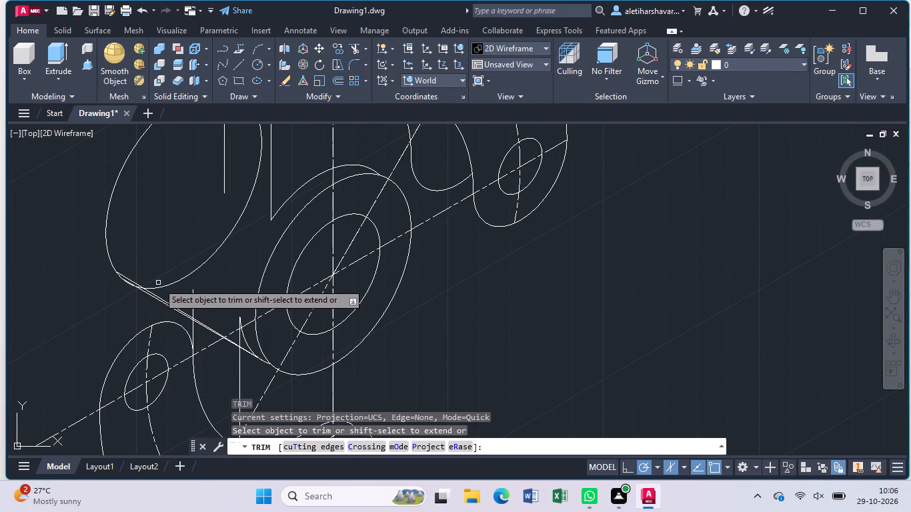
click(208, 261)
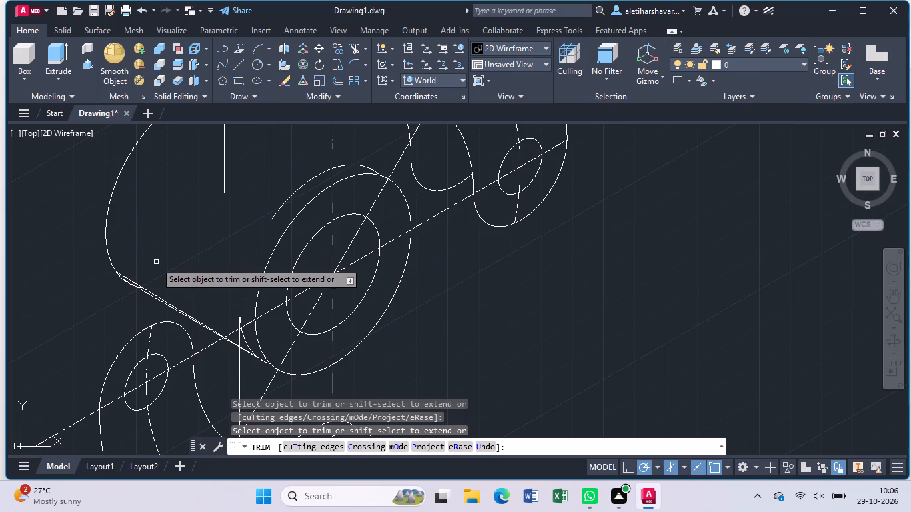
scroll(155, 263, up, 2)
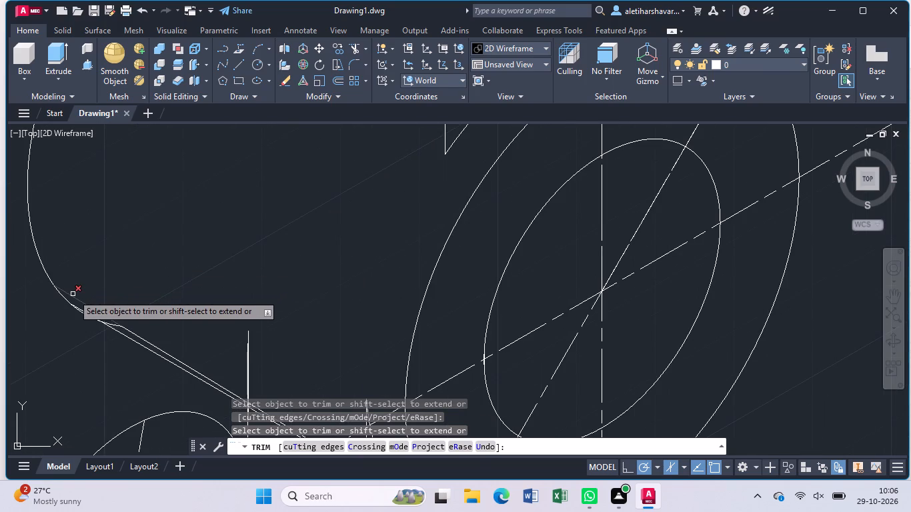
drag(73, 294, 82, 296)
click(118, 323)
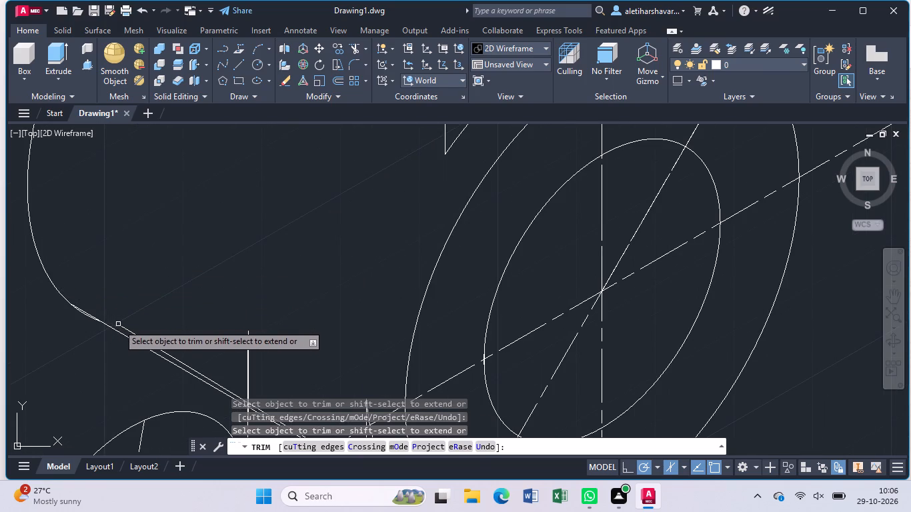
Trim the overlapping slanted line and its leftover end at the rear ellipse's lower edge.
click(129, 331)
scroll(129, 329, down, 1)
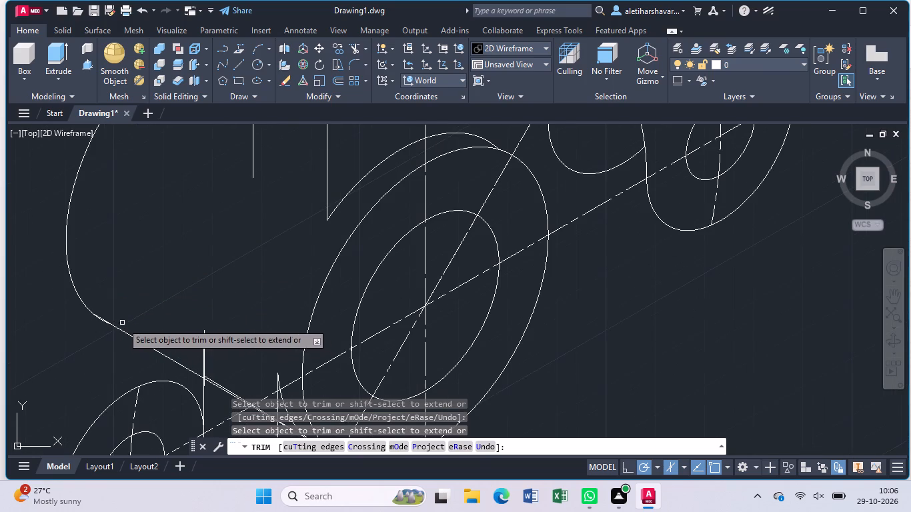
scroll(89, 317, up, 2)
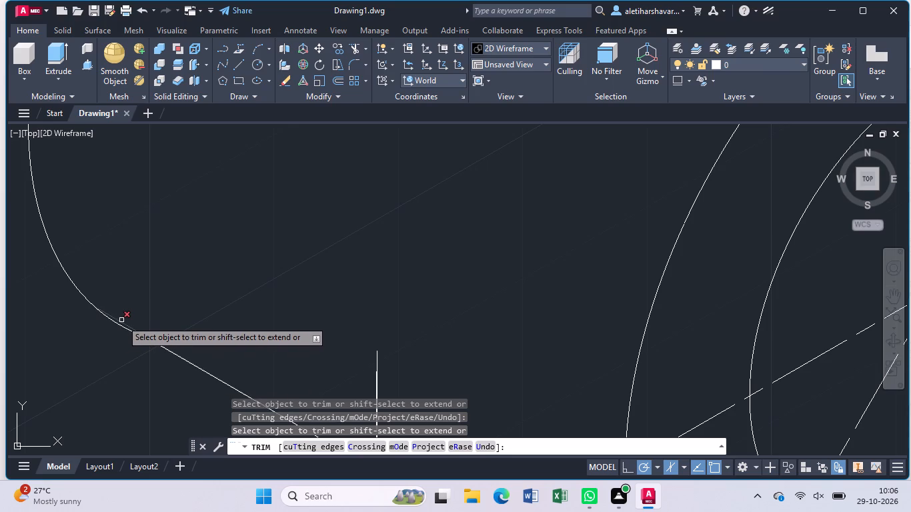
click(121, 320)
scroll(139, 319, down, 3)
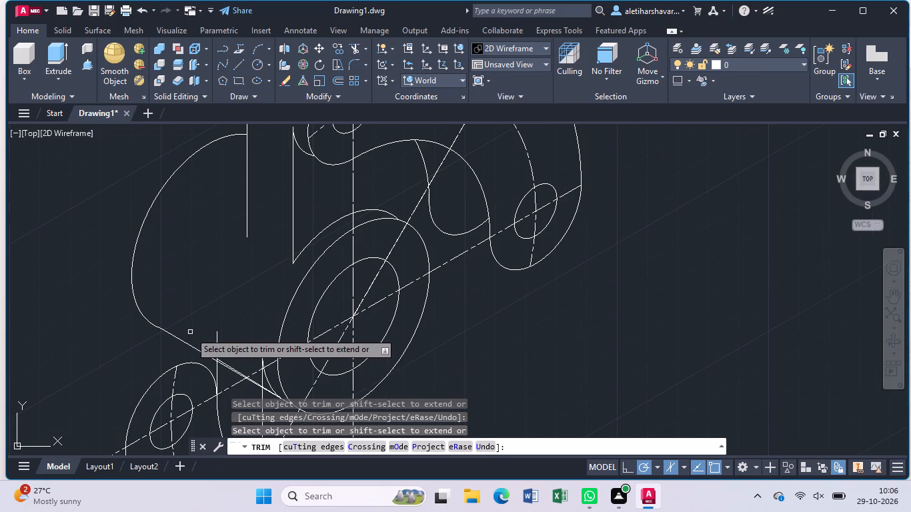
Trim the duplicate slanted line on both sides of the lower web's inner vertical line, near the boss's rear outline.
middle_drag(237, 362, 193, 237)
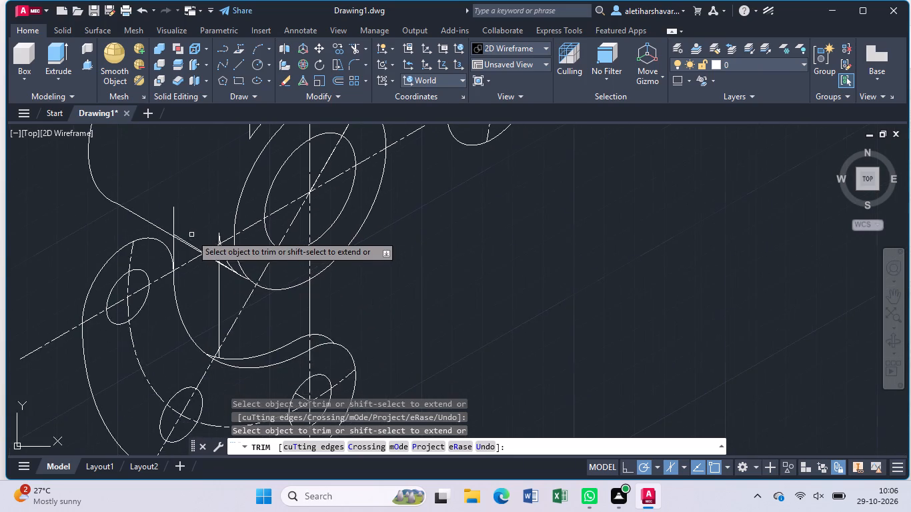
scroll(191, 235, up, 3)
click(181, 276)
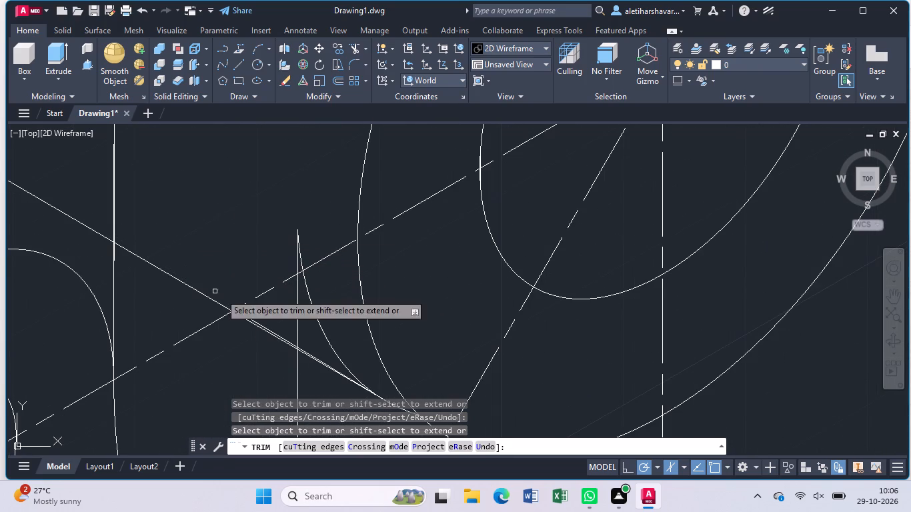
click(268, 327)
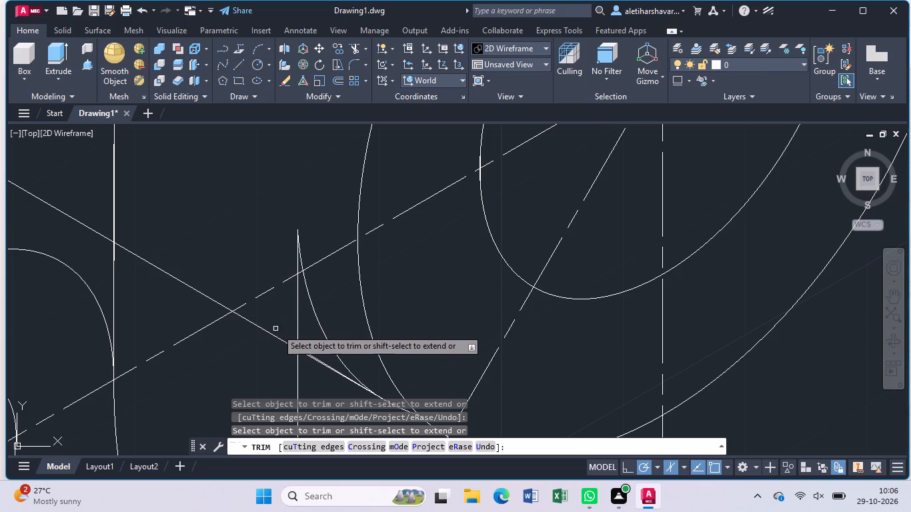
click(307, 350)
scroll(307, 351, down, 1)
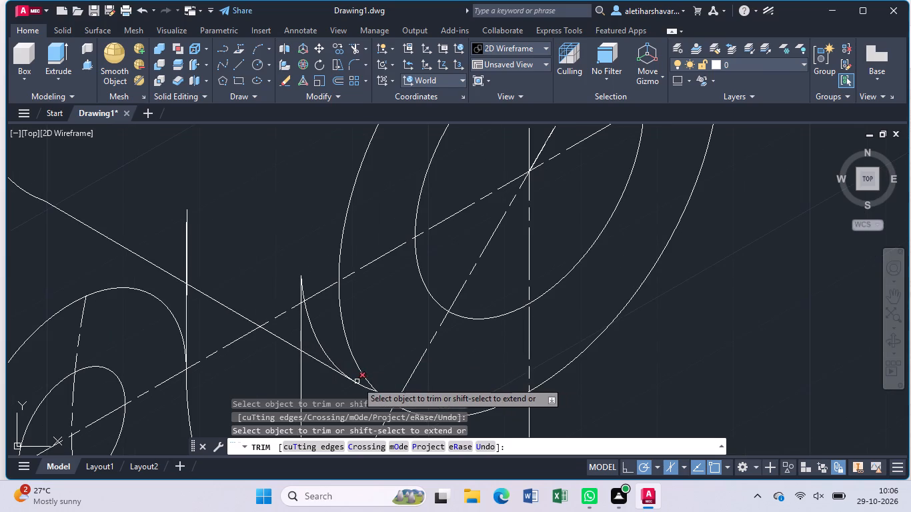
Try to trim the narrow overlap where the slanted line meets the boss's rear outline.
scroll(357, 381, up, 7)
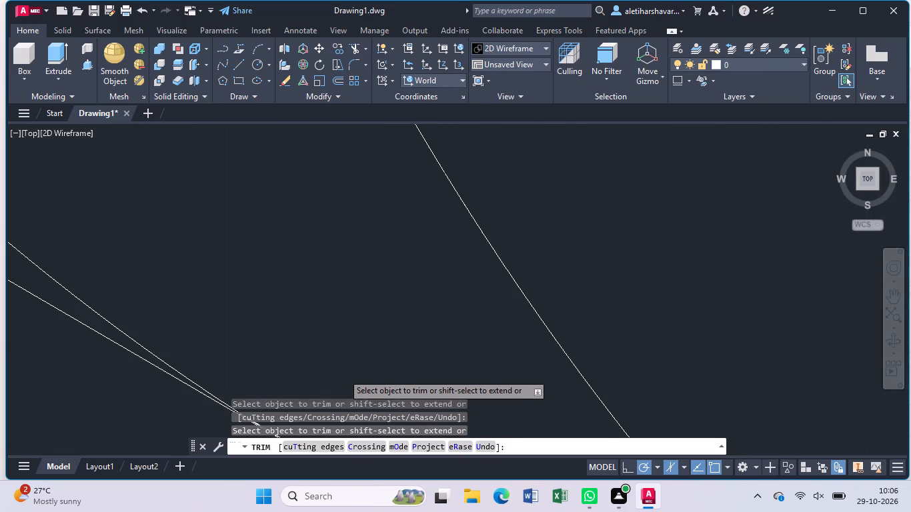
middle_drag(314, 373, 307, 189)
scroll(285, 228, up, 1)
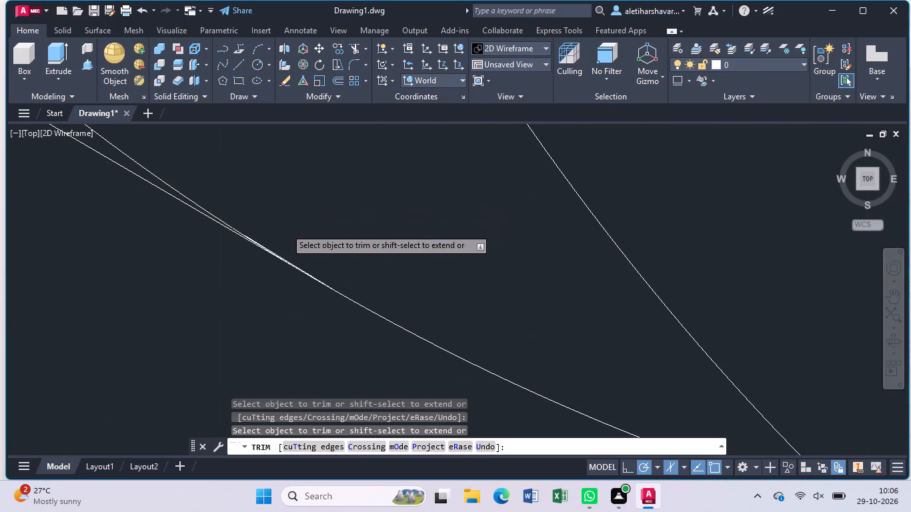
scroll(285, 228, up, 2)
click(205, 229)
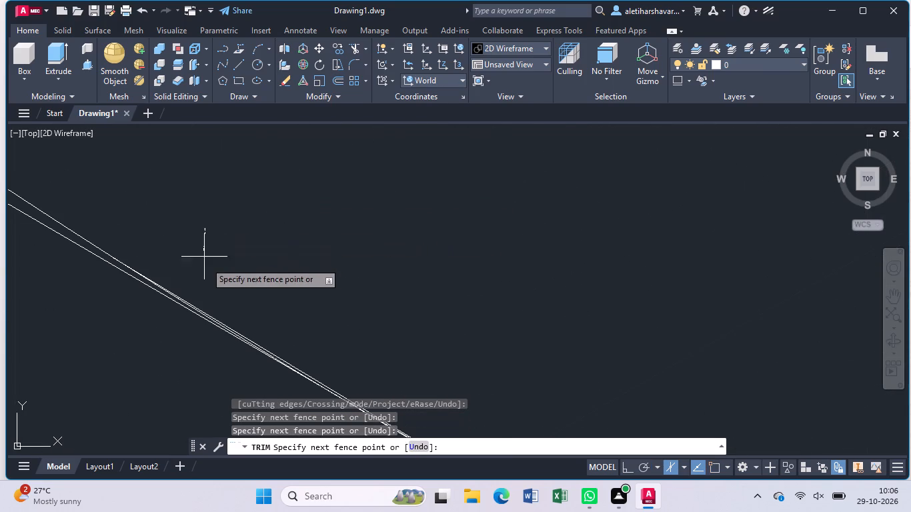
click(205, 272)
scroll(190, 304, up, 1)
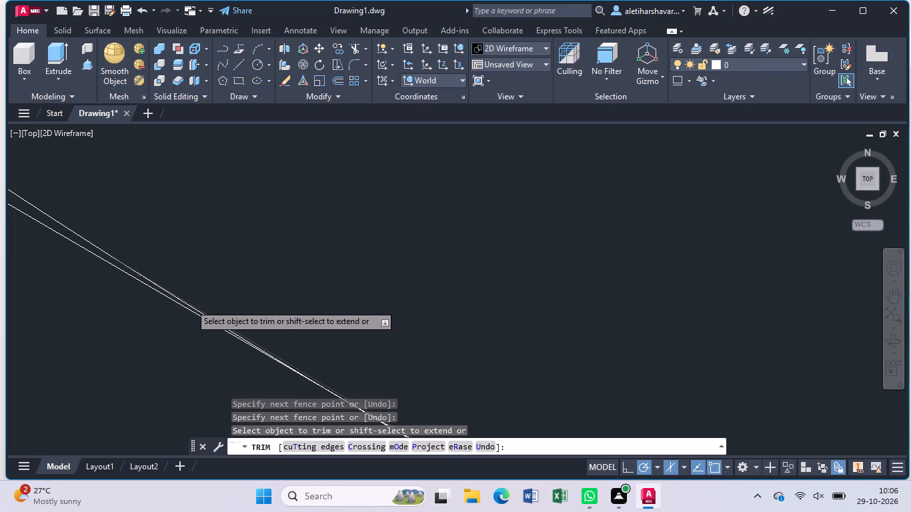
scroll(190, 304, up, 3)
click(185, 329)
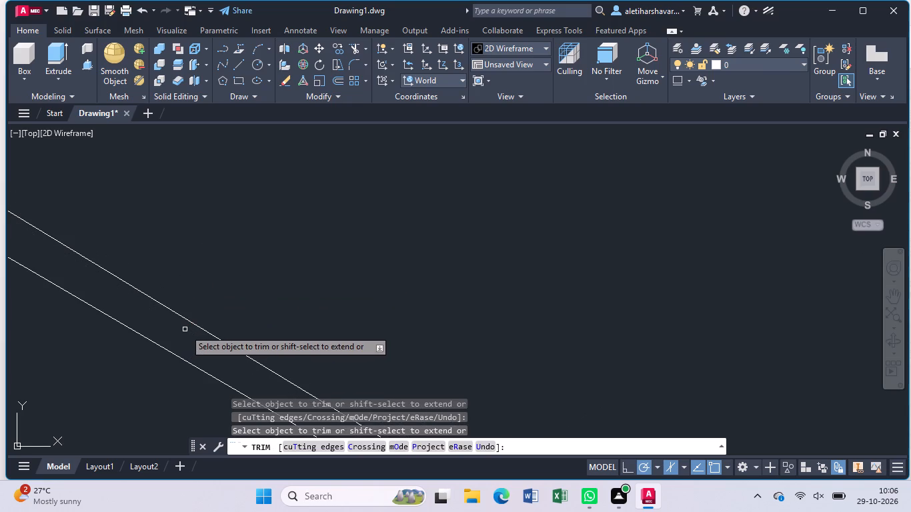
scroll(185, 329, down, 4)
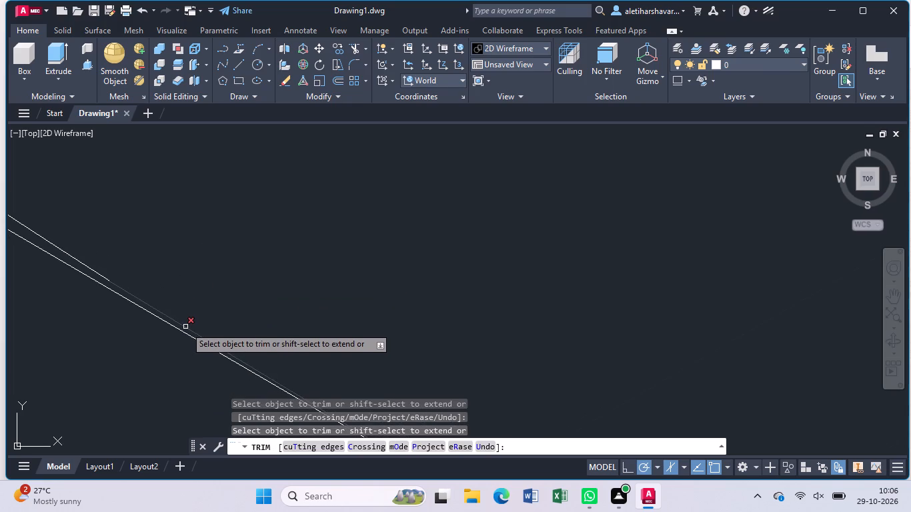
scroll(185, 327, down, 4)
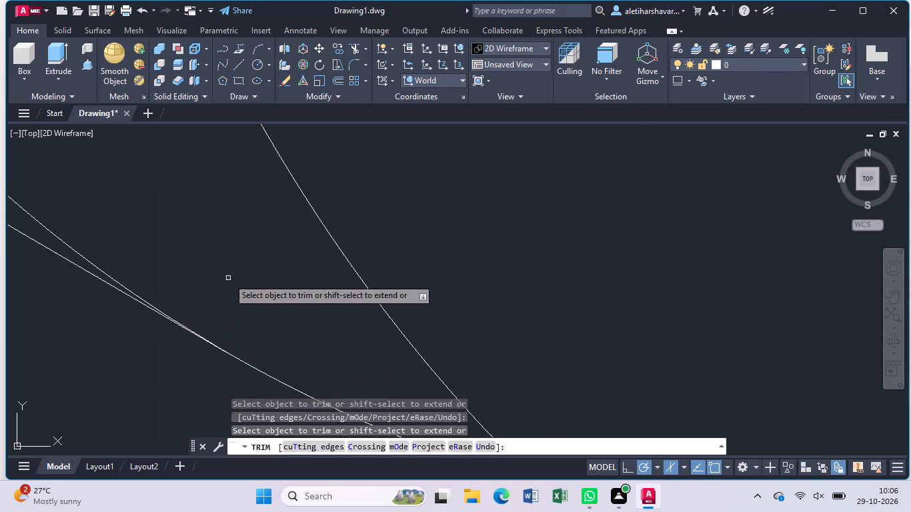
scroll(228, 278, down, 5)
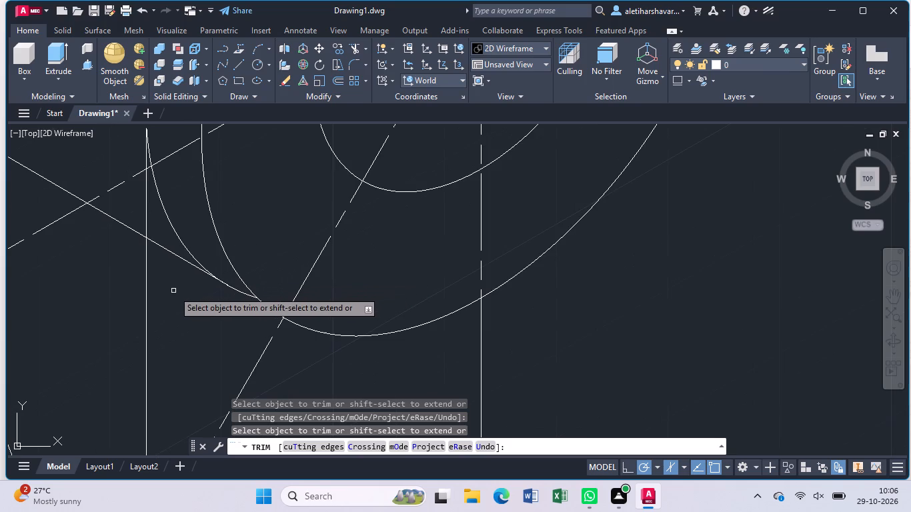
Trim the slanted line between the lower web's inner vertical line and the boss's rear outline.
middle_drag(174, 291, 230, 331)
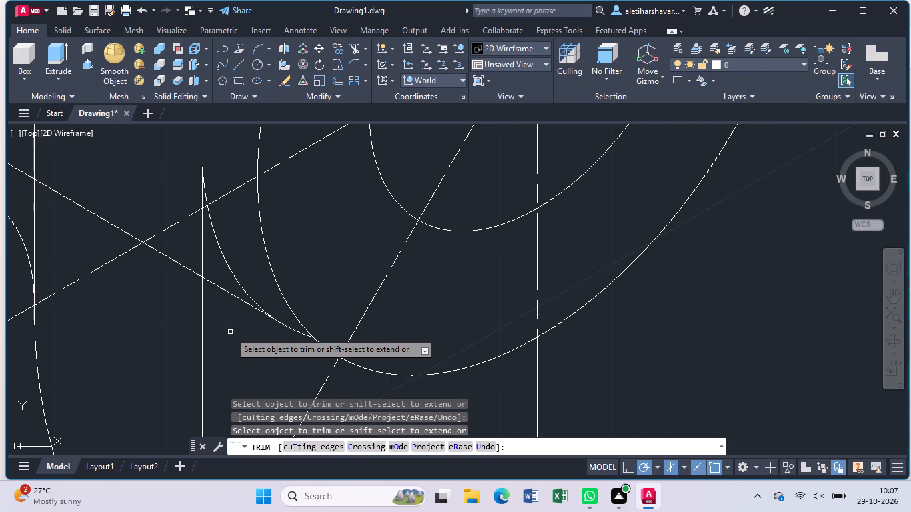
scroll(233, 334, down, 2)
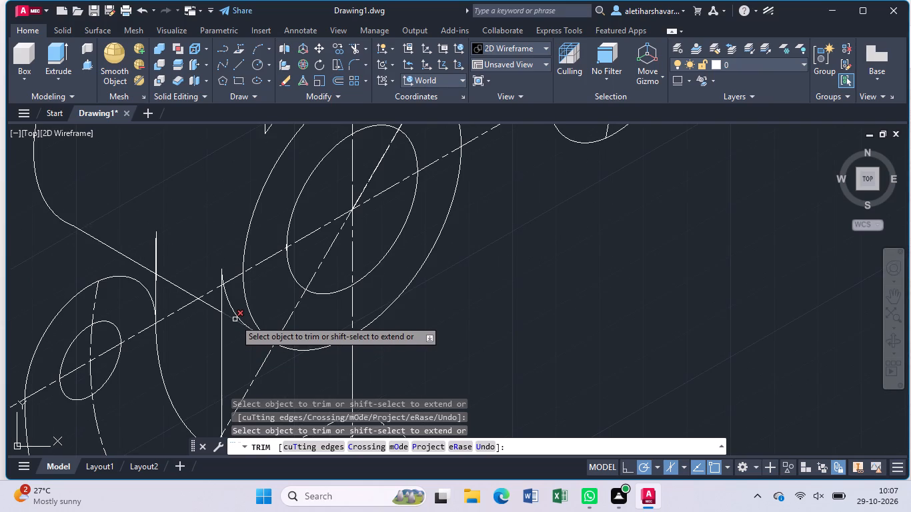
click(235, 319)
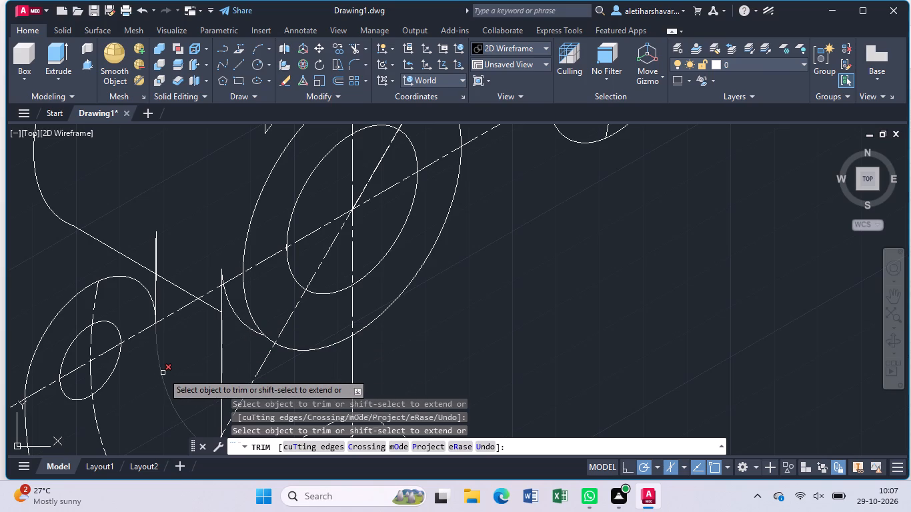
scroll(163, 373, down, 2)
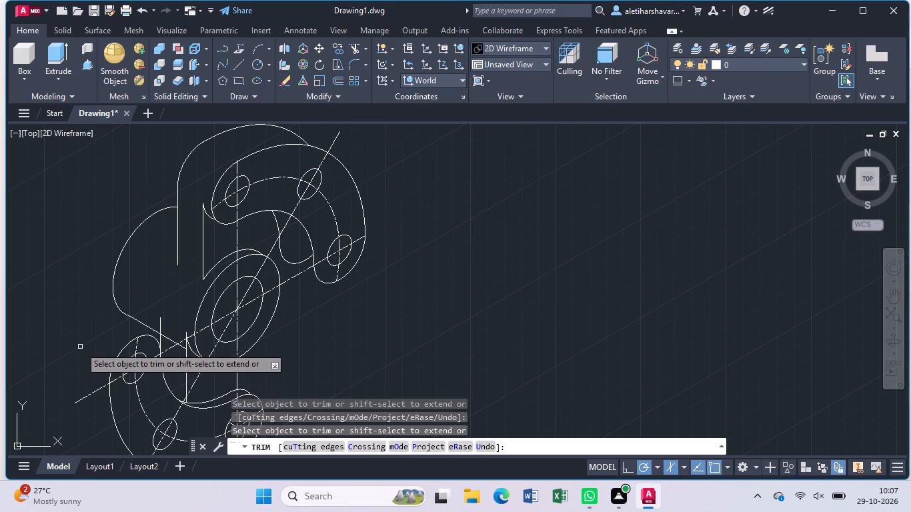
key(Escape)
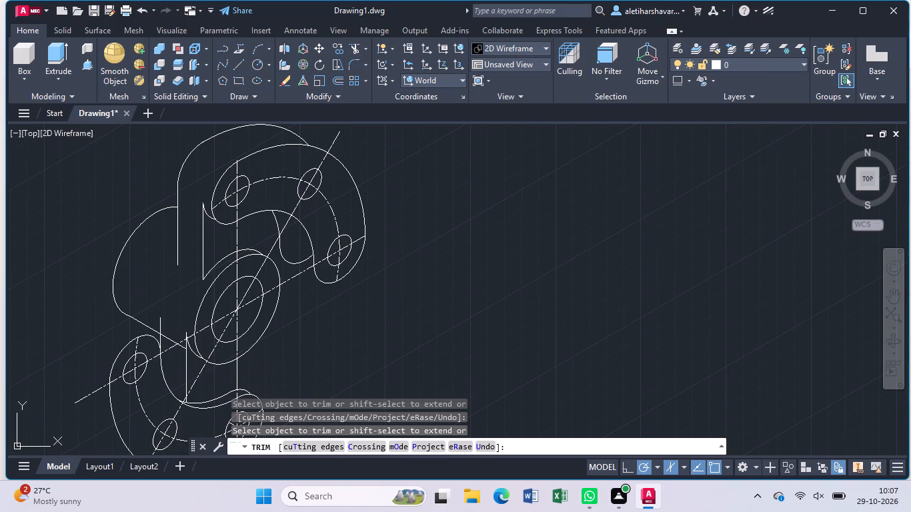
Draw a 20-unit line at 150° from the centre of the lower lobe's hole nearest the slanted line.
key(l)
key(Return)
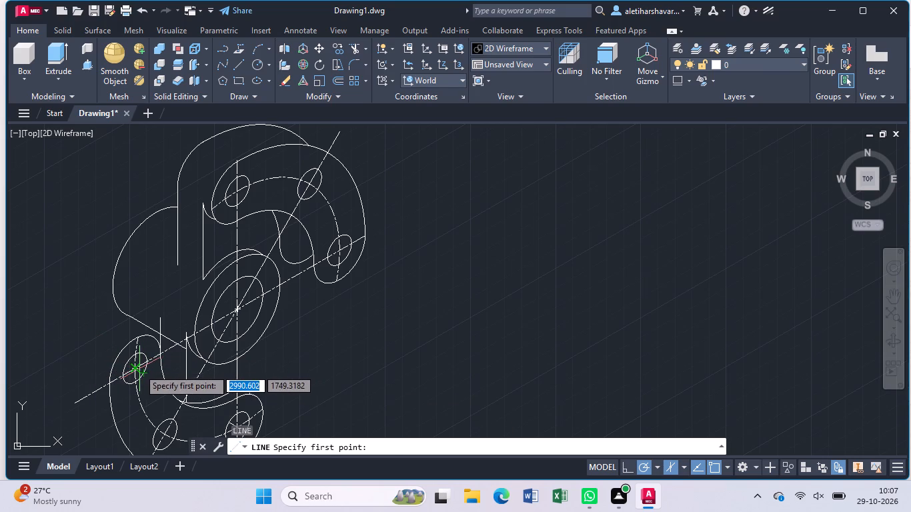
click(137, 369)
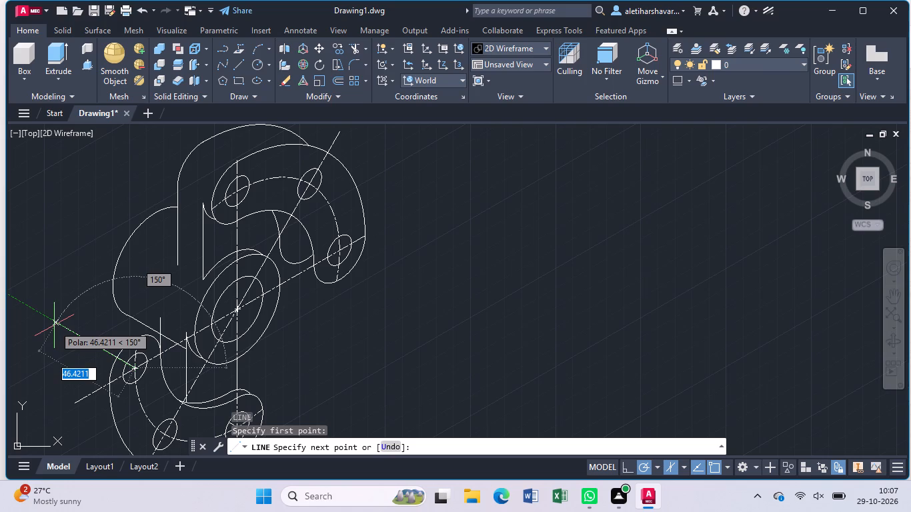
key(2)
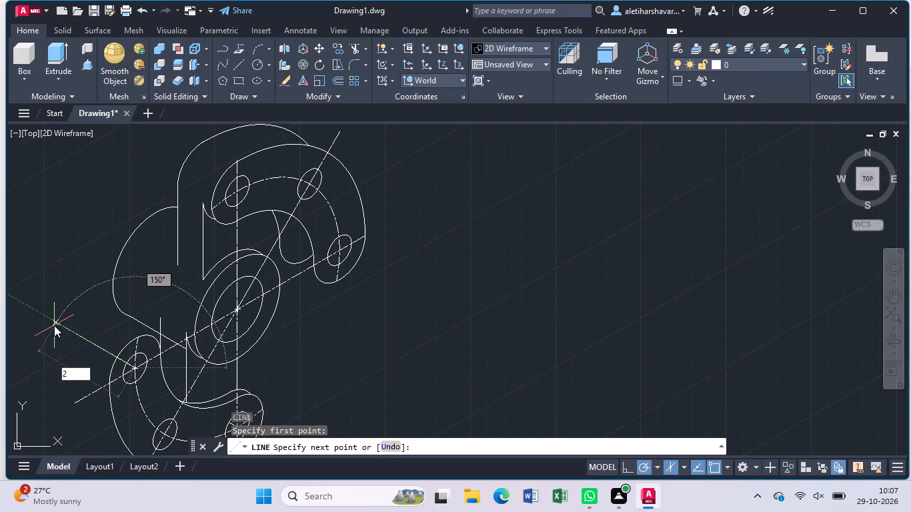
key(0)
key(Return)
key(Escape)
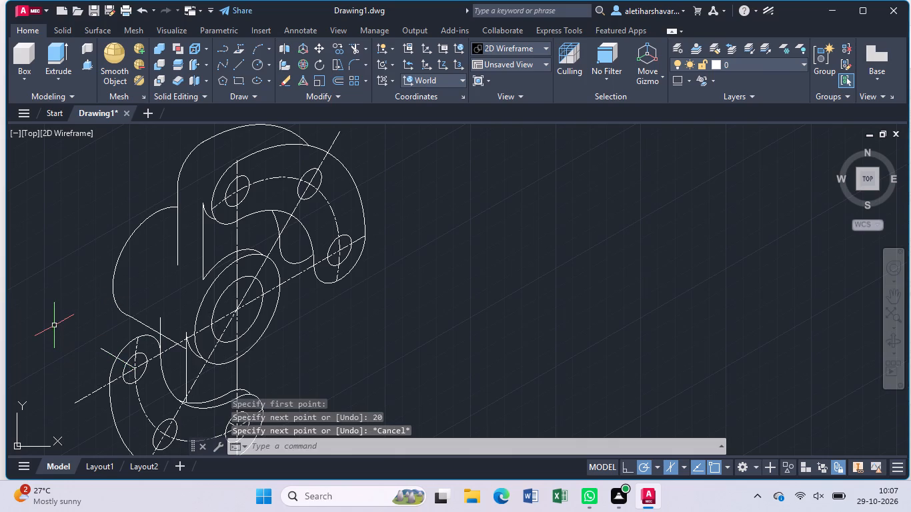
Copy the lower lobe's large outer arc and its rounded end arc from the hole centre to the 20-unit line's far end.
click(111, 411)
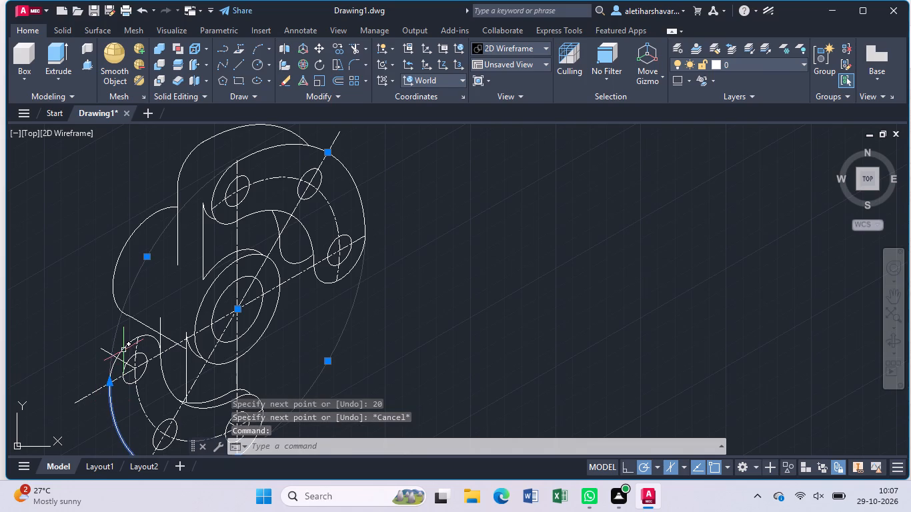
click(123, 349)
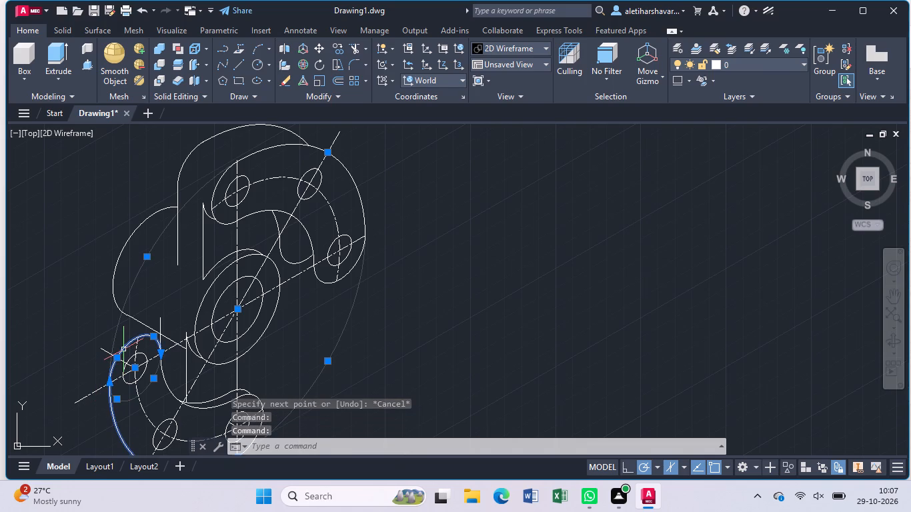
text(co)
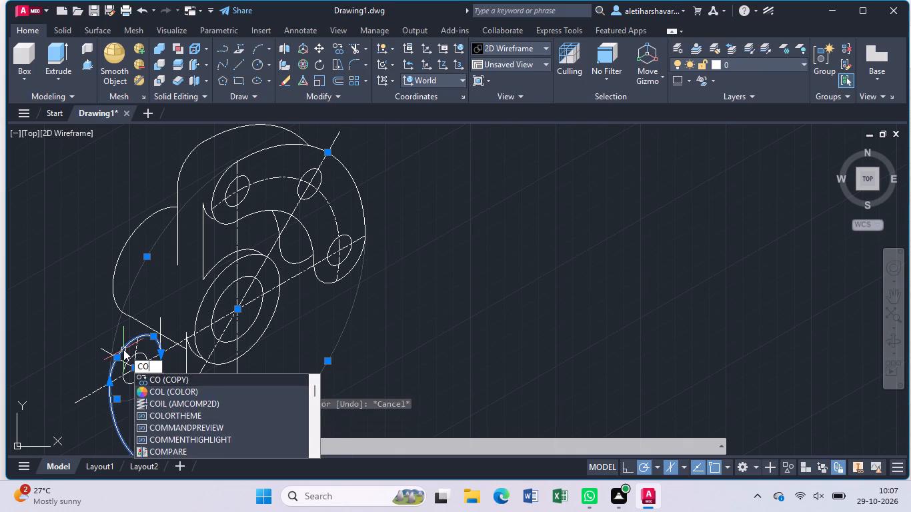
key(Return)
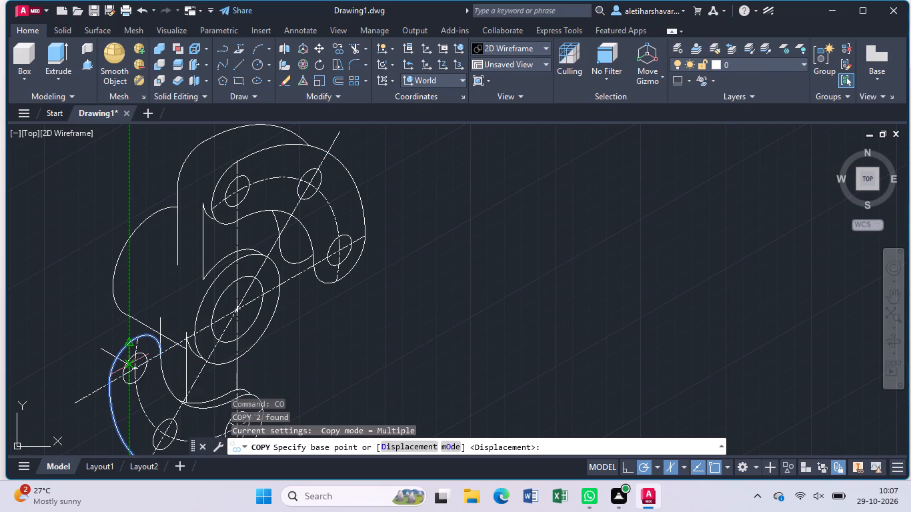
click(132, 369)
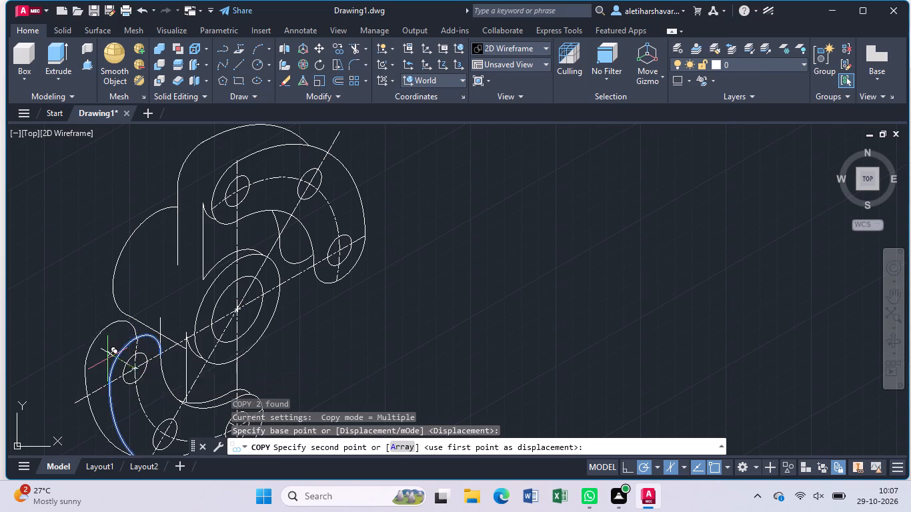
click(97, 349)
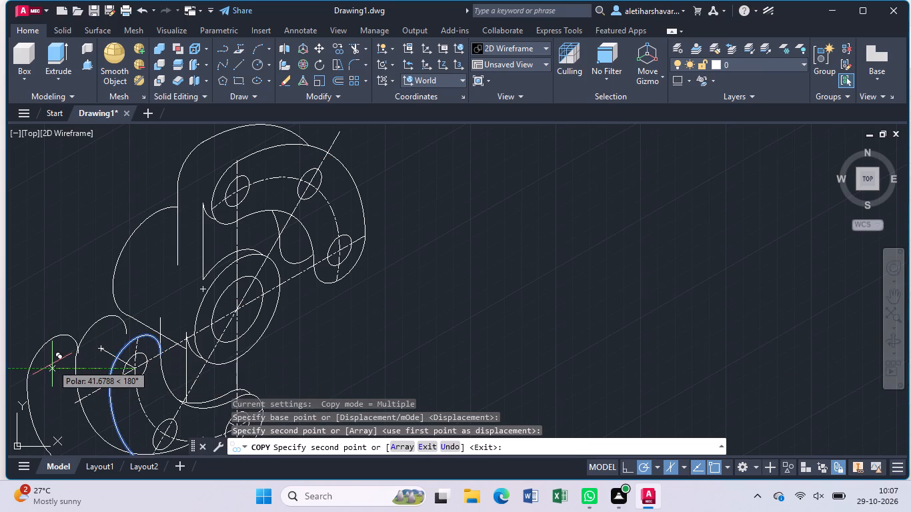
key(Escape)
Draw a line about 32 units long at 333° from the copied end arc's upper edge toward the lower web's inner vertical line.
key(l)
key(Return)
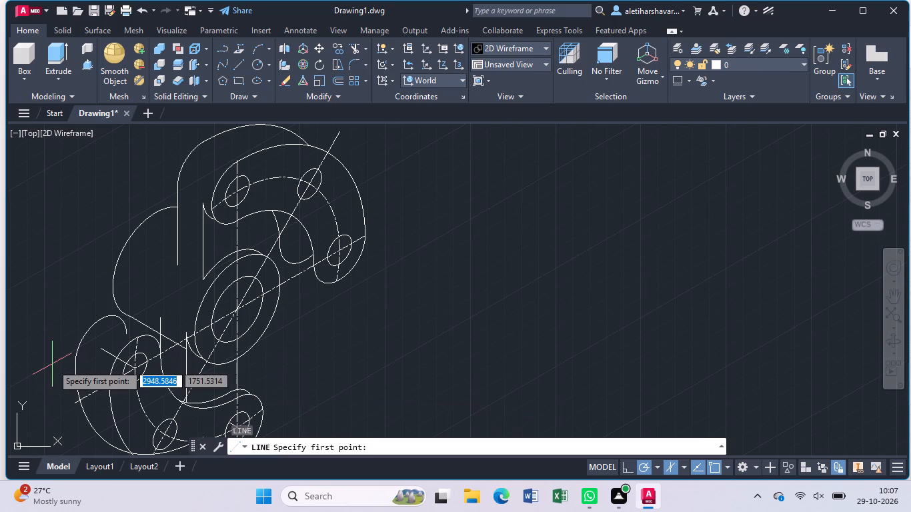
click(120, 319)
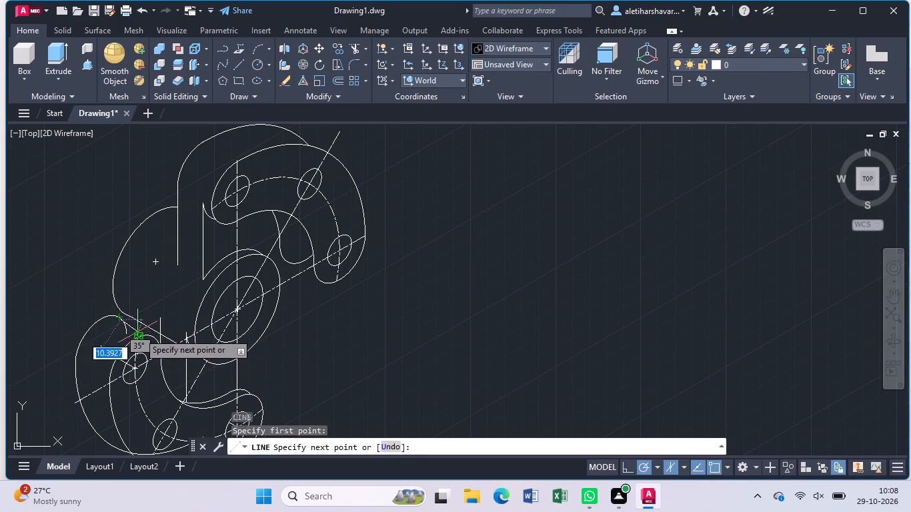
click(176, 349)
key(Escape)
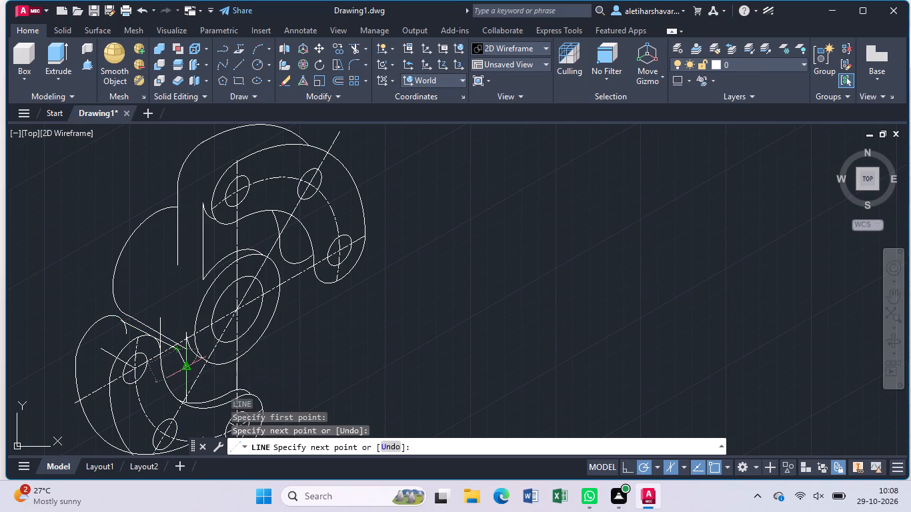
Trim the 333° line beyond the lower lobe's end arc and at the copied arc, and cut the copied end arc's excess below that line.
text(tr)
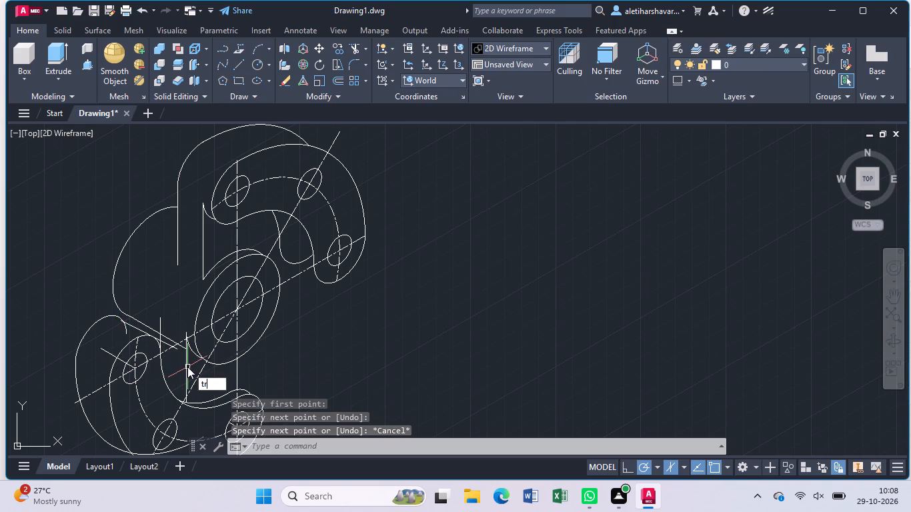
key(Return)
scroll(145, 338, up, 2)
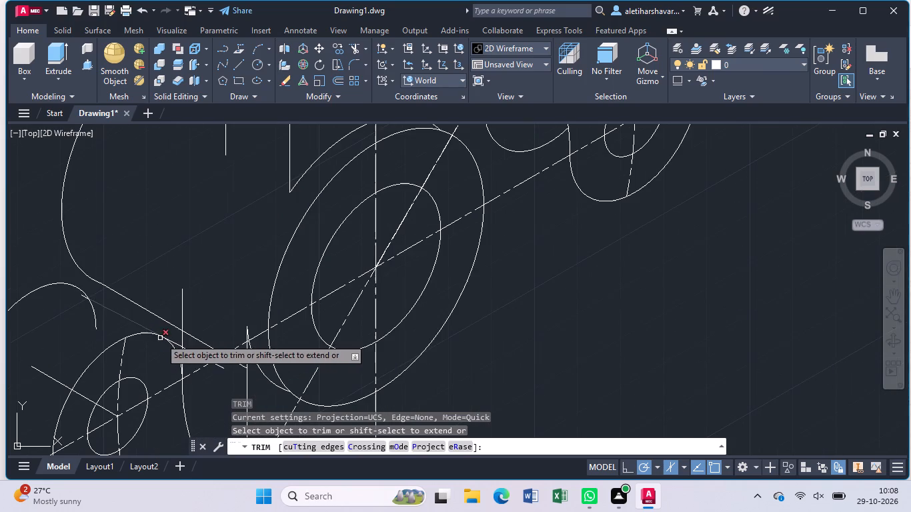
click(173, 341)
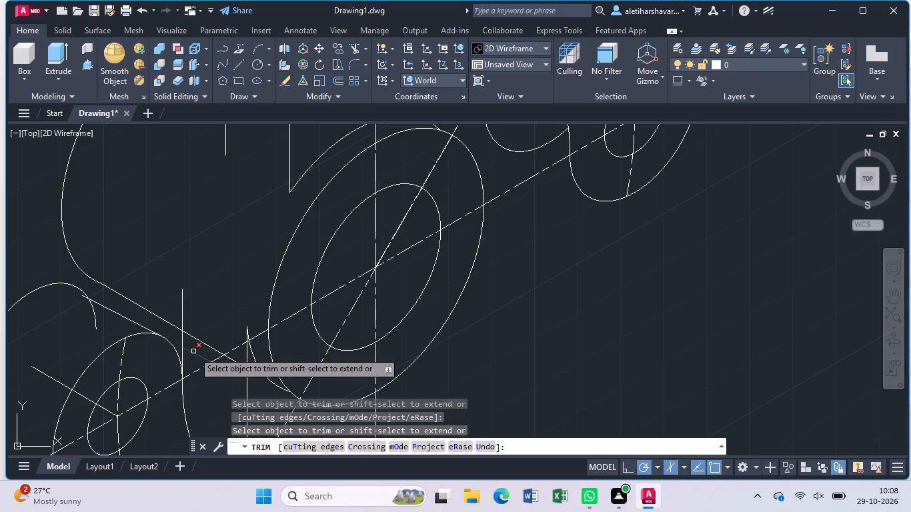
click(193, 351)
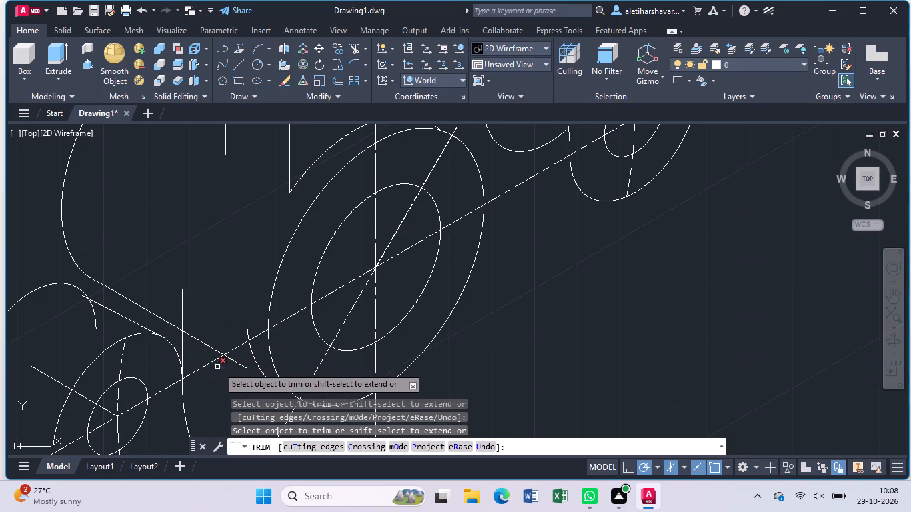
click(219, 367)
click(95, 320)
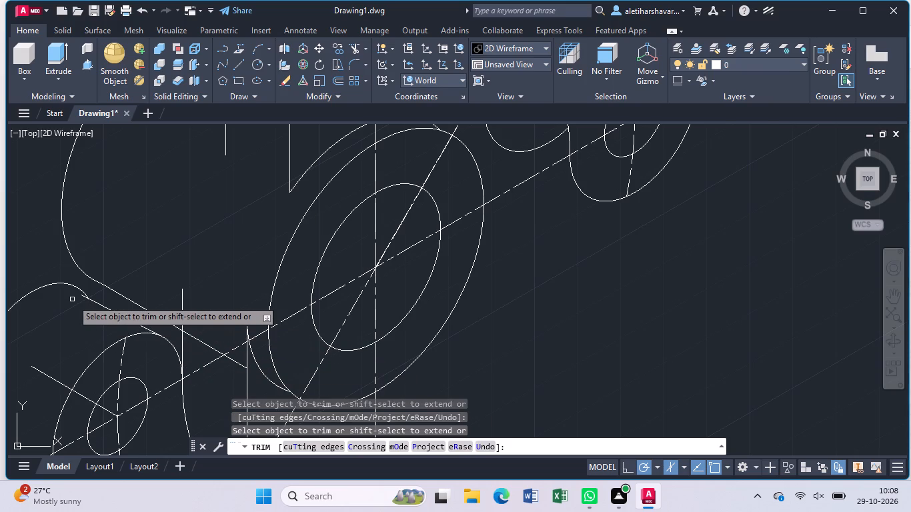
scroll(72, 299, up, 1)
click(89, 293)
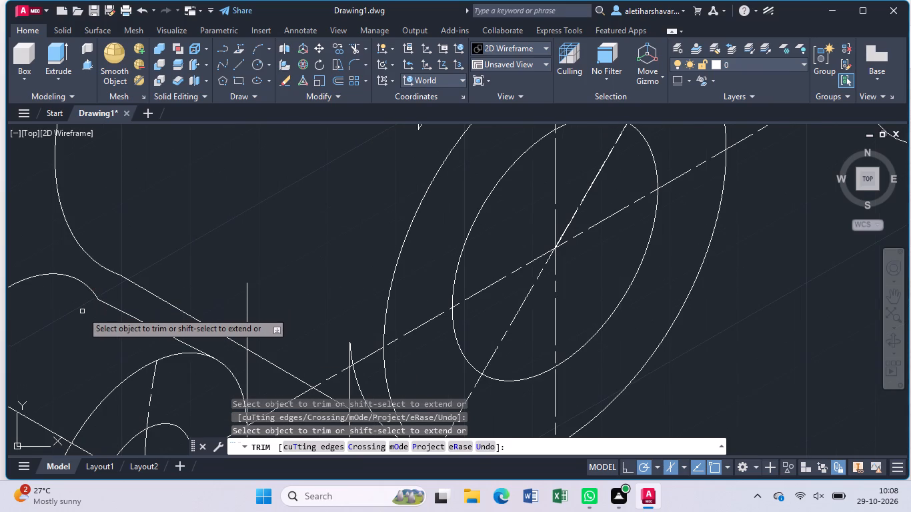
key(Escape)
Draw a line about 19.7 units long at 150° from the lower lobe's rounded end arc to the copied end arc.
key(l)
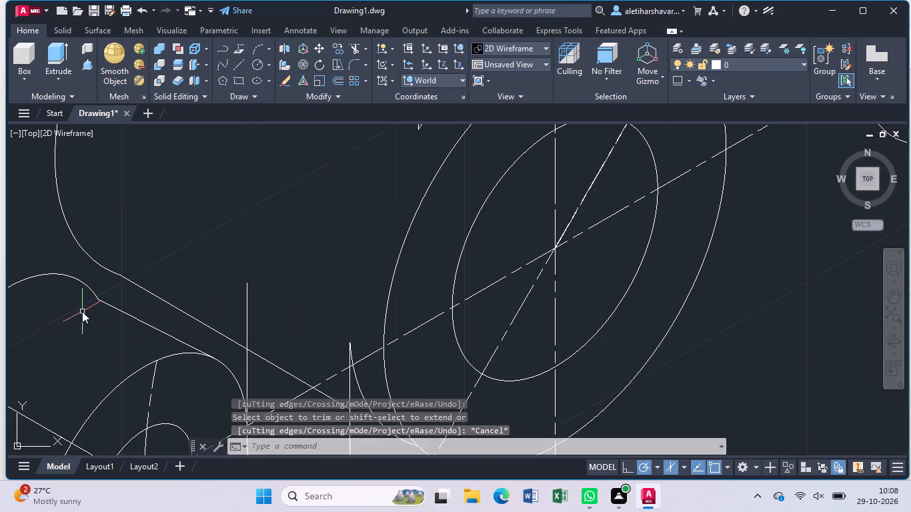
key(Return)
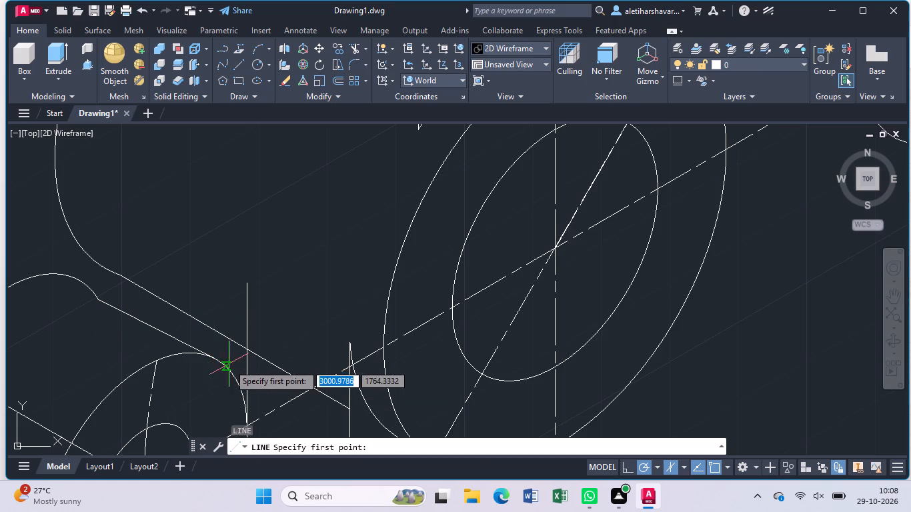
click(210, 356)
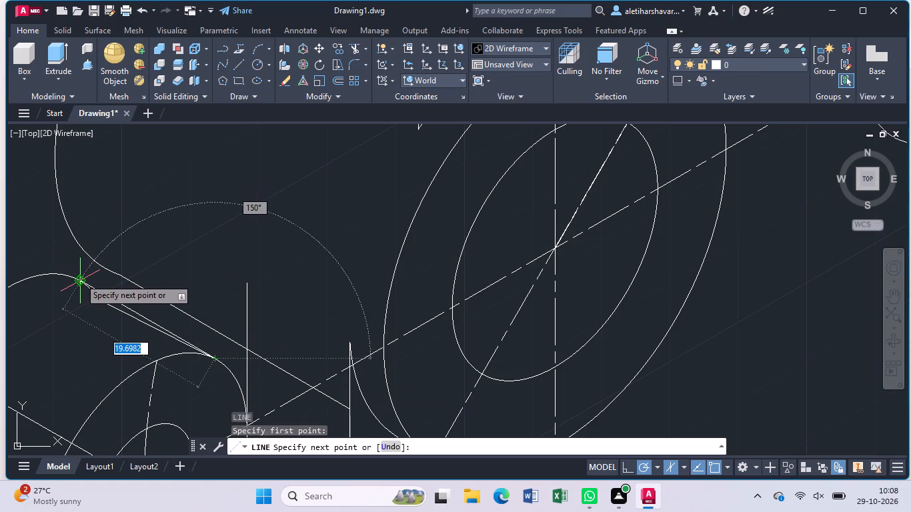
click(79, 278)
key(Escape)
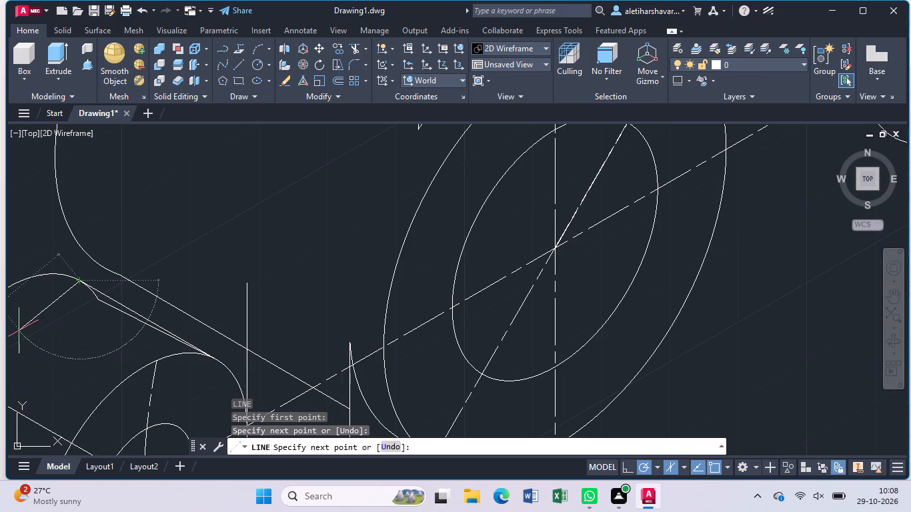
Trim away the old slanted line and the leftover end of the copied arc beneath the new 150° line.
key(r)
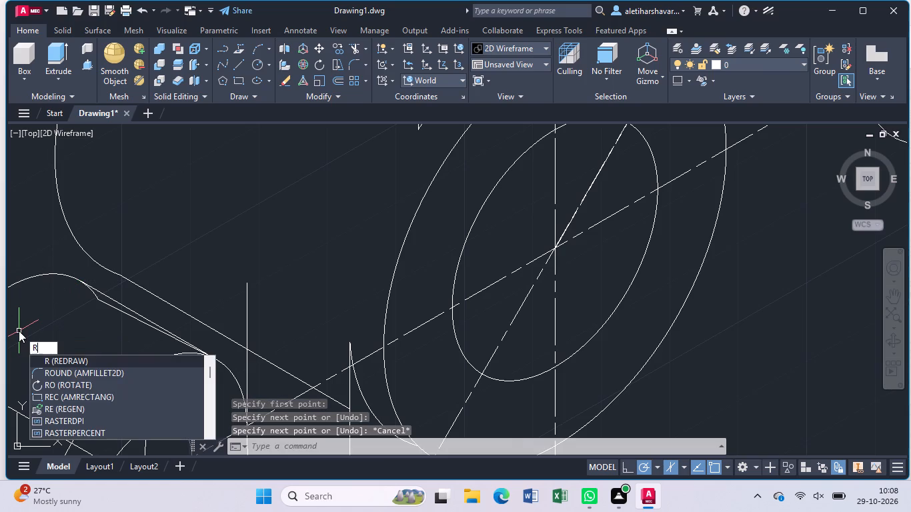
key(BackSpace)
text(tr)
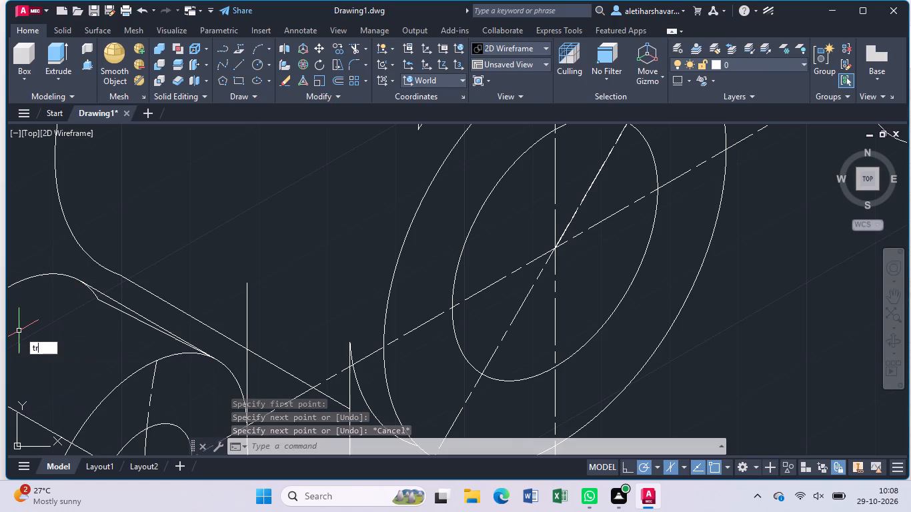
key(Return)
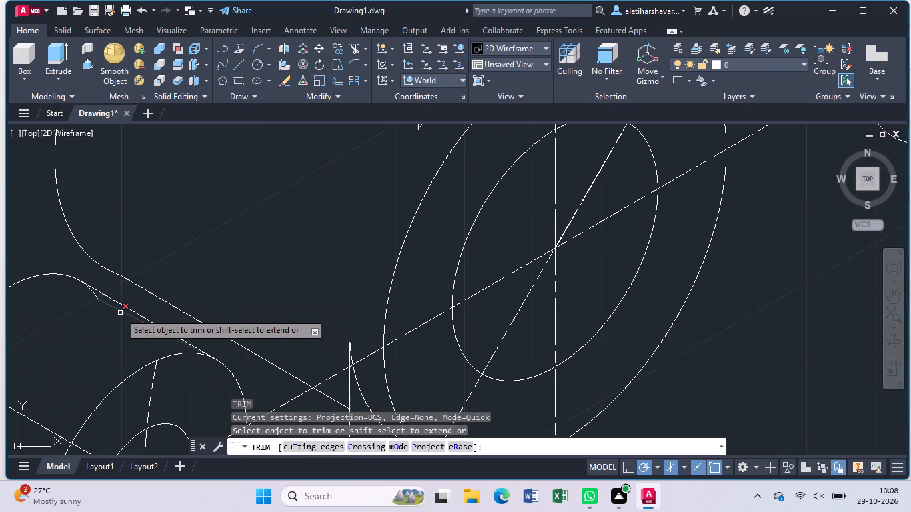
click(120, 313)
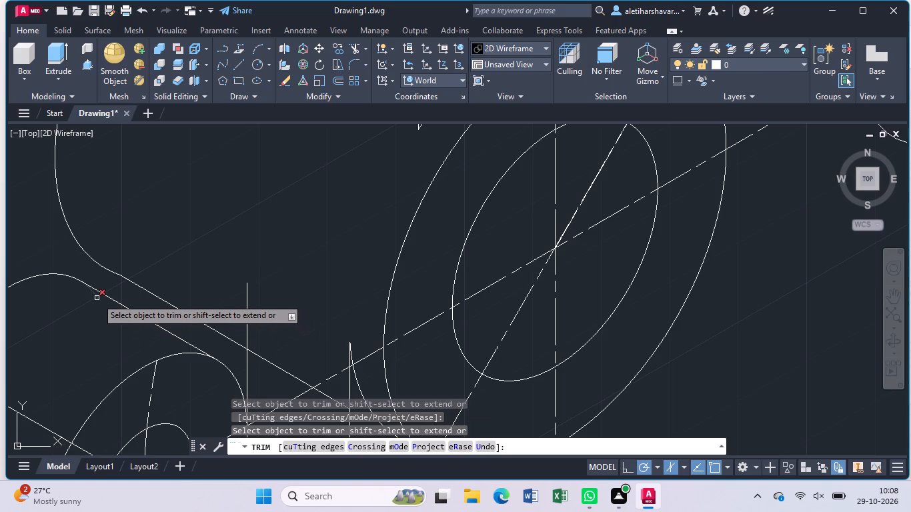
click(97, 298)
Trim away the 20-unit construction line running at 150° from the lower lobe's hole centre.
scroll(96, 297, down, 3)
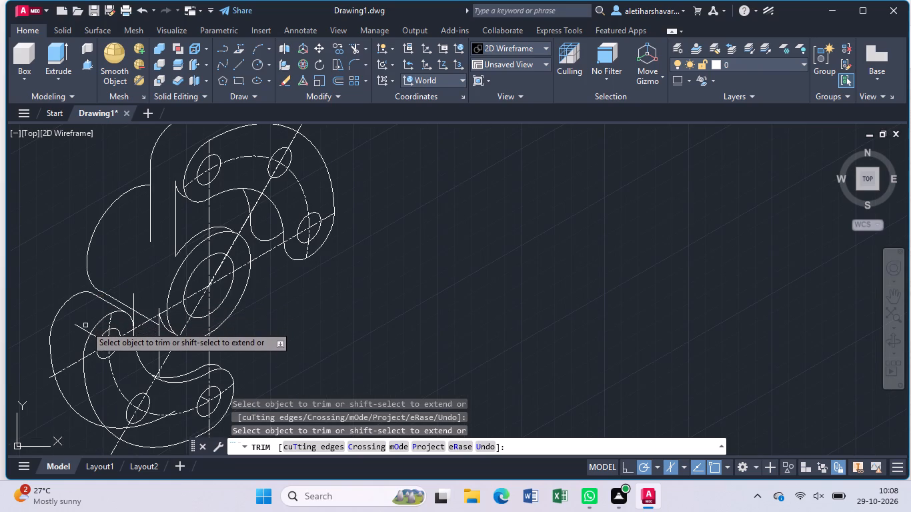
click(85, 332)
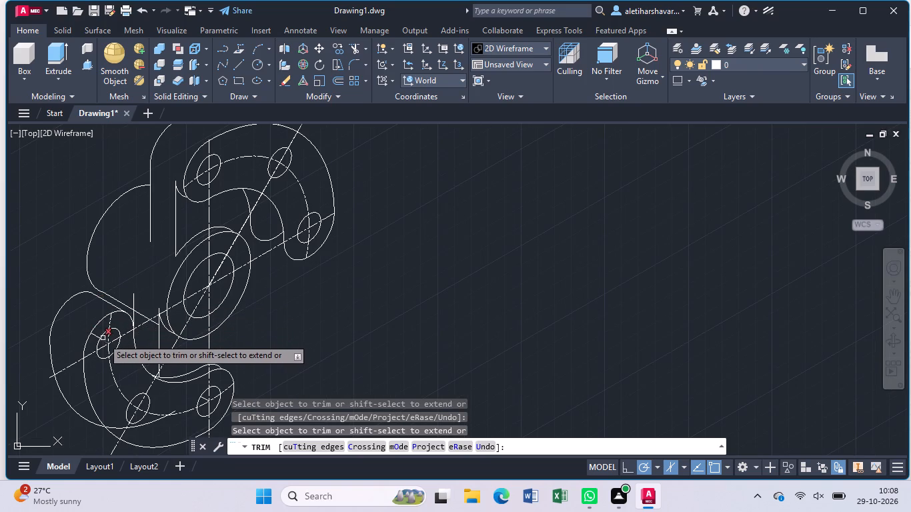
click(102, 341)
click(95, 336)
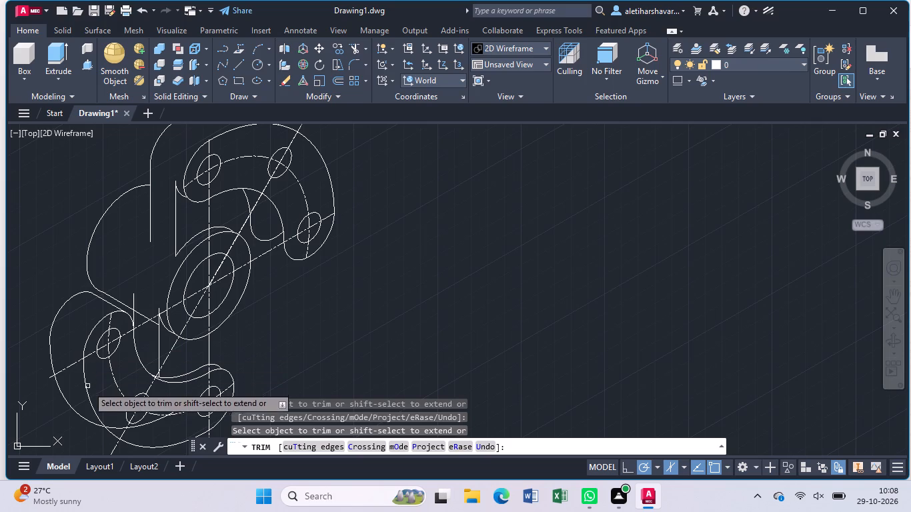
Trim away the parts of the copied large arc that lie inside the lower lobe.
click(116, 427)
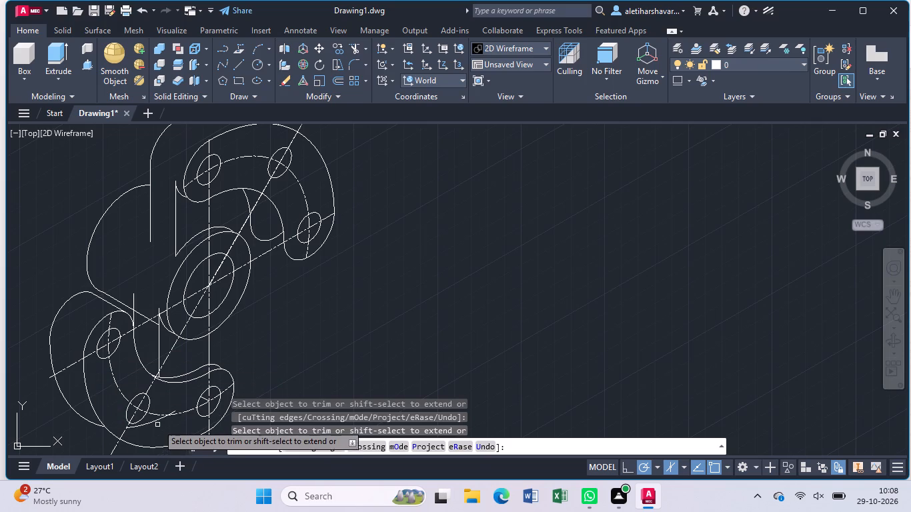
click(157, 421)
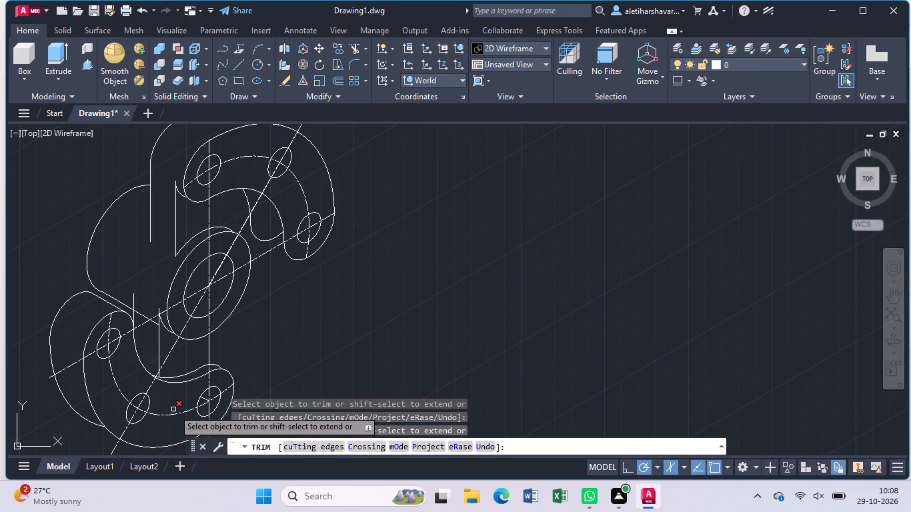
click(173, 410)
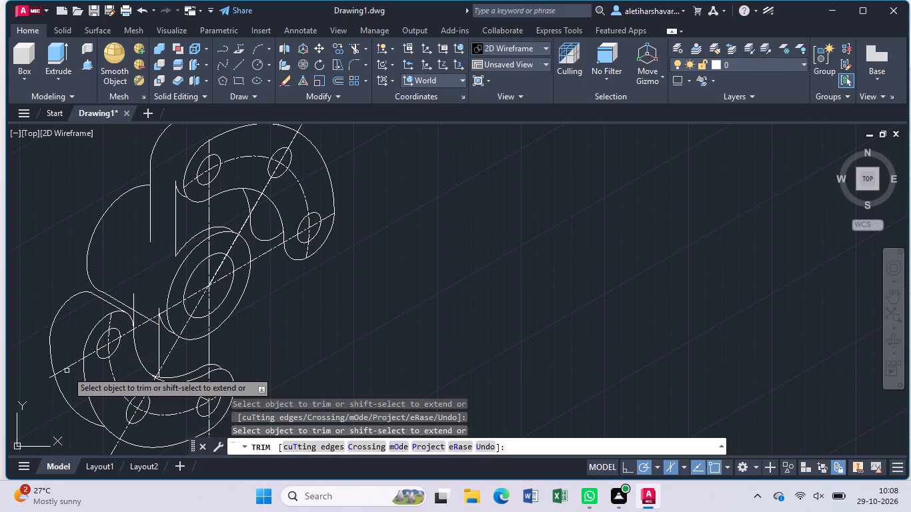
Trim the centreline ends that project beyond the upper and lower lobe outlines, including the vertical centreline below the lower lobe.
click(64, 371)
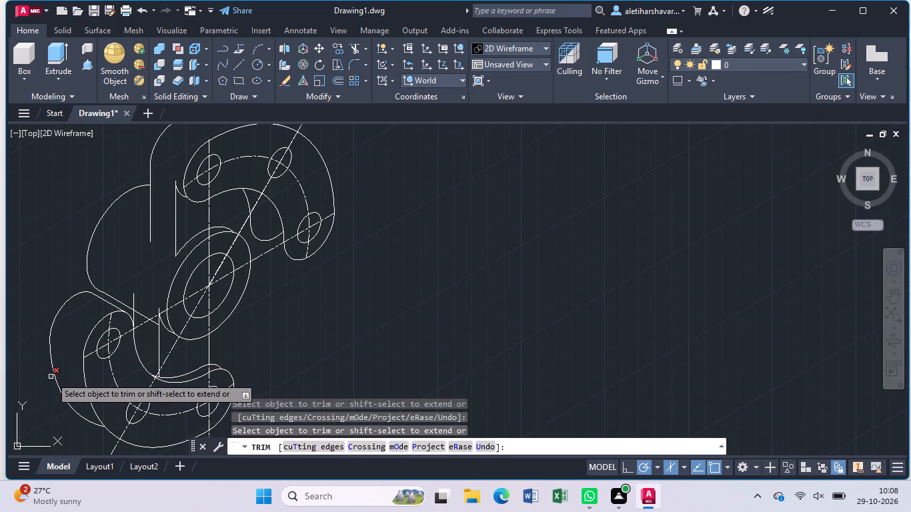
click(51, 377)
scroll(51, 377, down, 2)
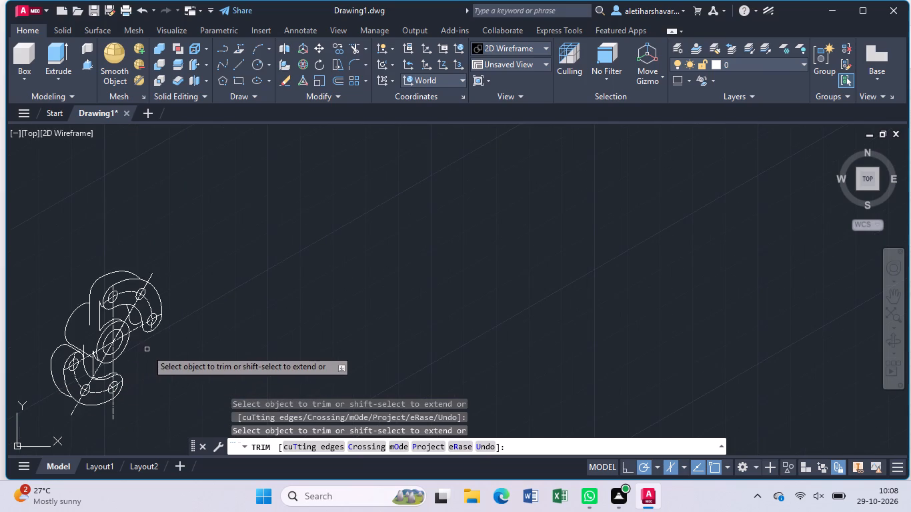
scroll(147, 349, up, 2)
click(157, 162)
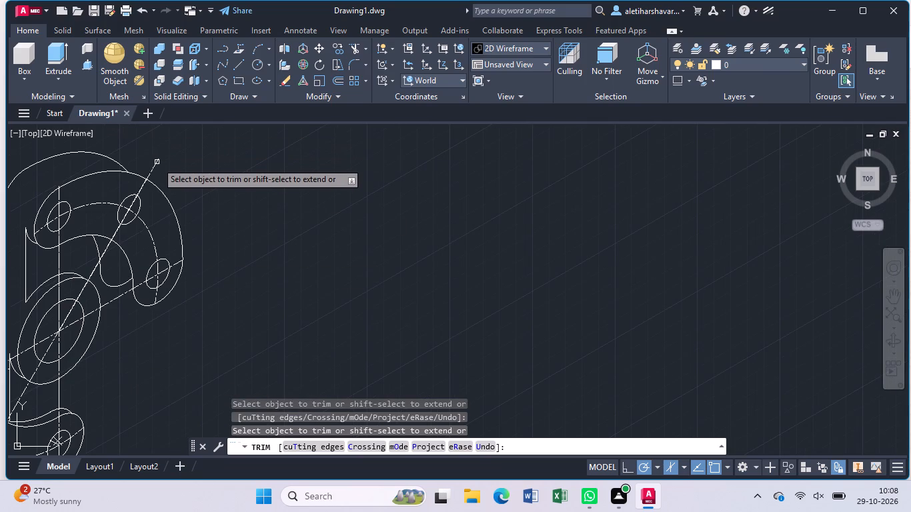
click(157, 163)
scroll(157, 175, down, 2)
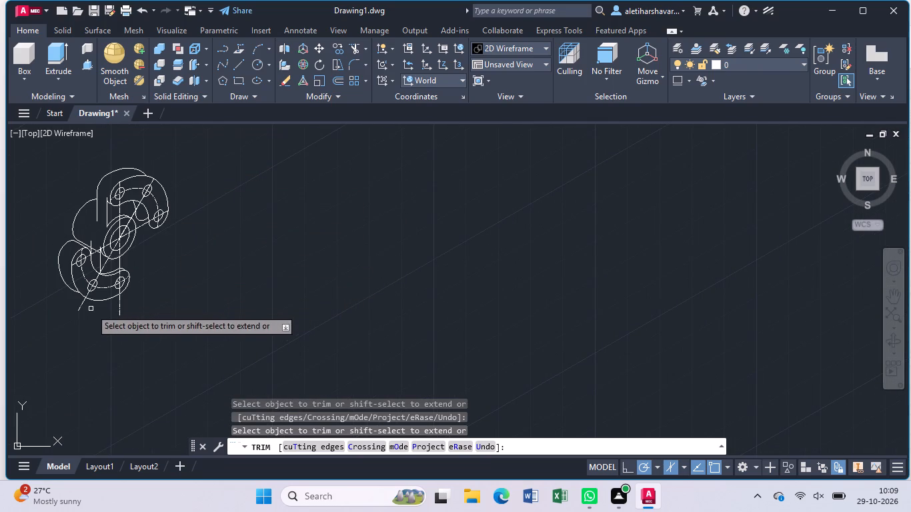
double_click(81, 303)
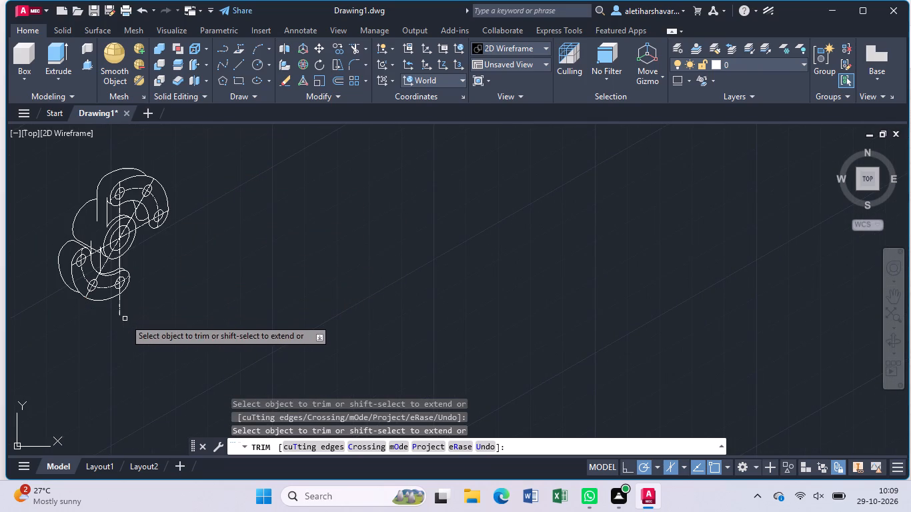
double_click(120, 311)
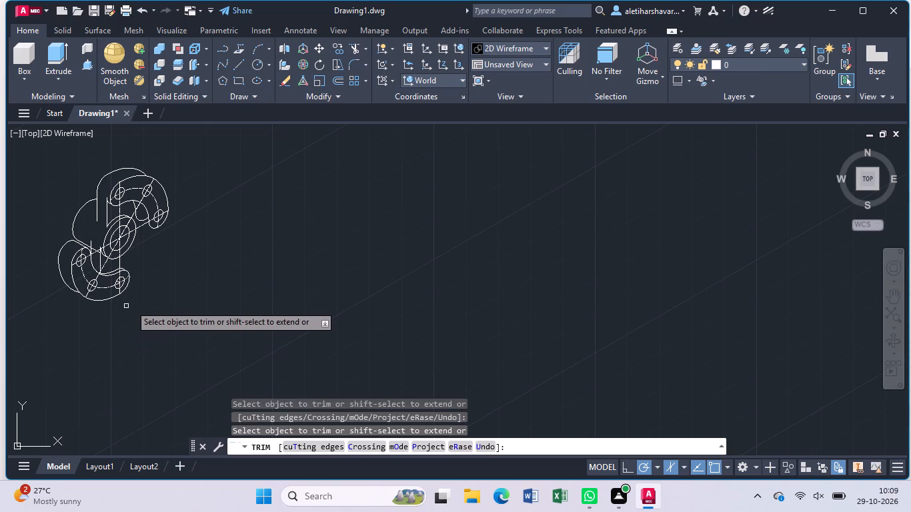
middle_drag(165, 273, 449, 366)
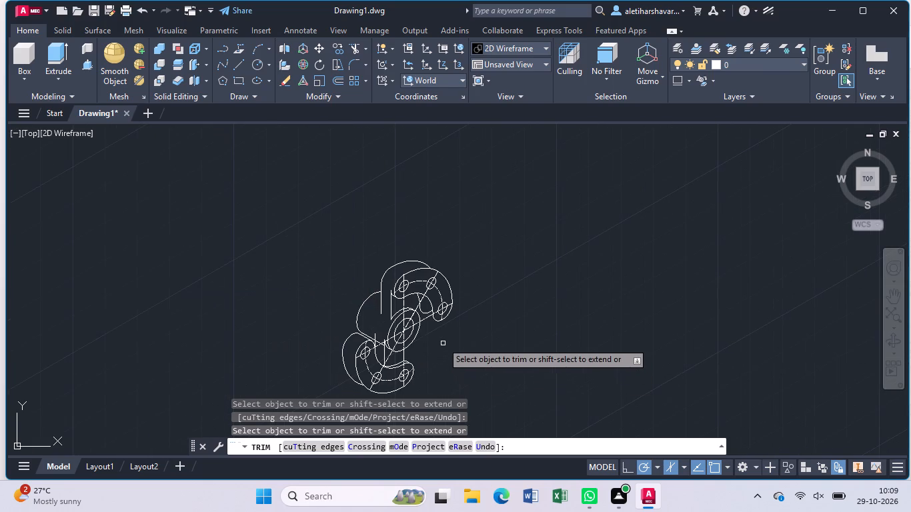
middle_drag(438, 339, 417, 317)
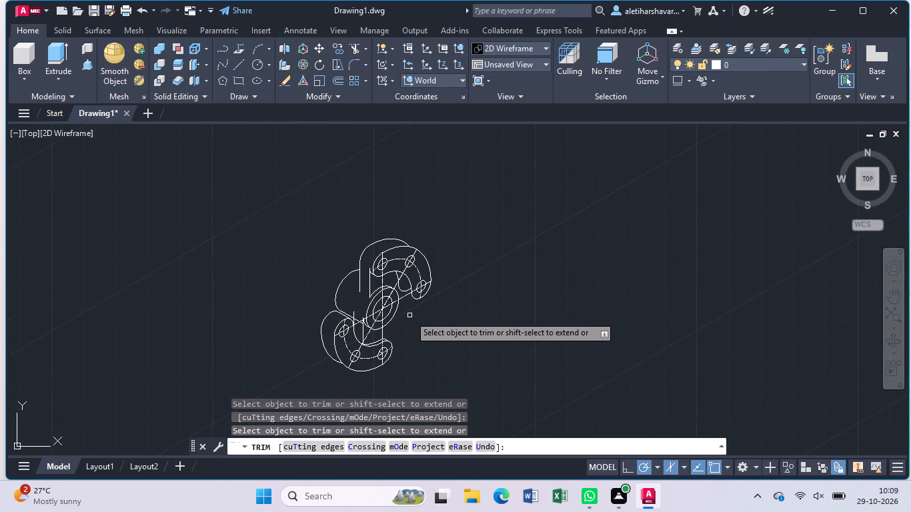
scroll(409, 315, up, 2)
scroll(409, 317, down, 1)
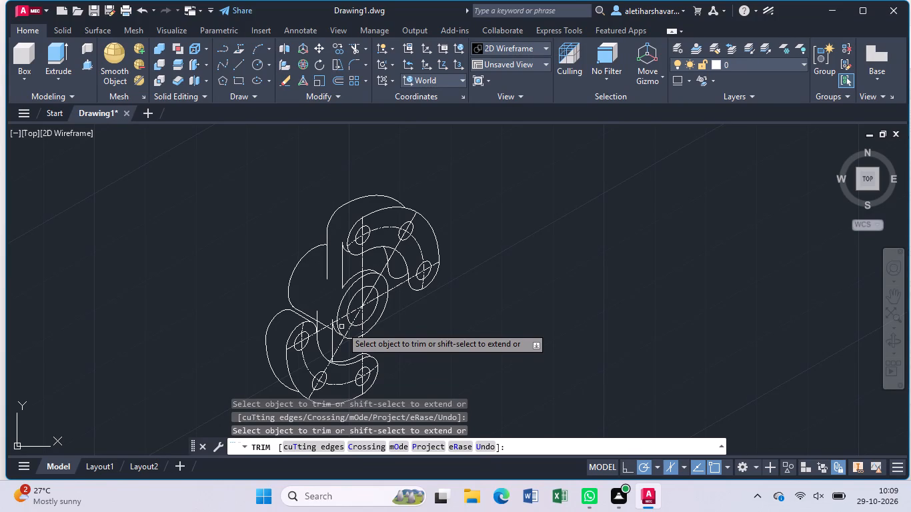
key(Escape)
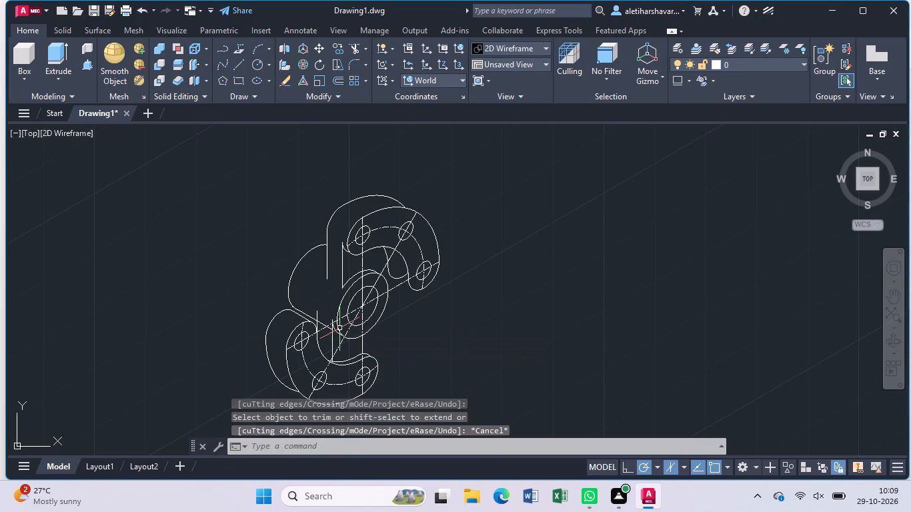
Trim the boss's slanted rear line between the lower web's two vertical lines.
scroll(329, 321, up, 2)
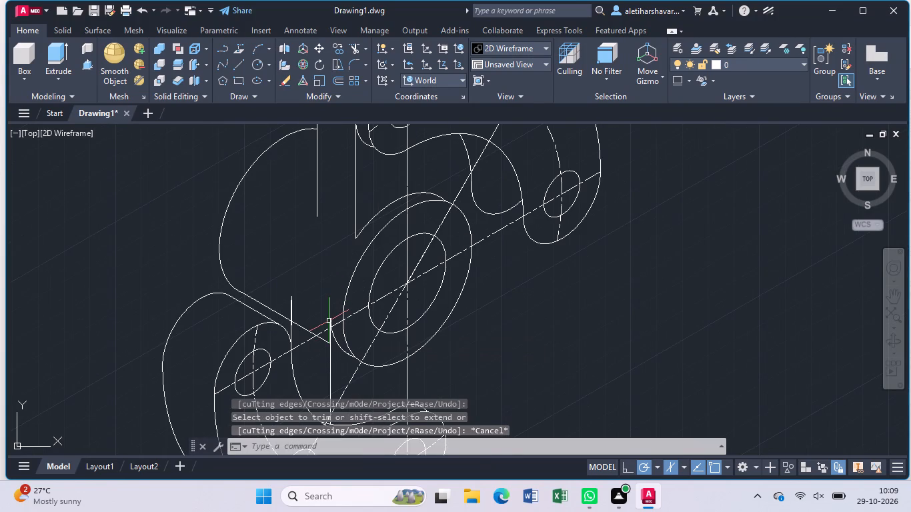
text(tr)
key(Return)
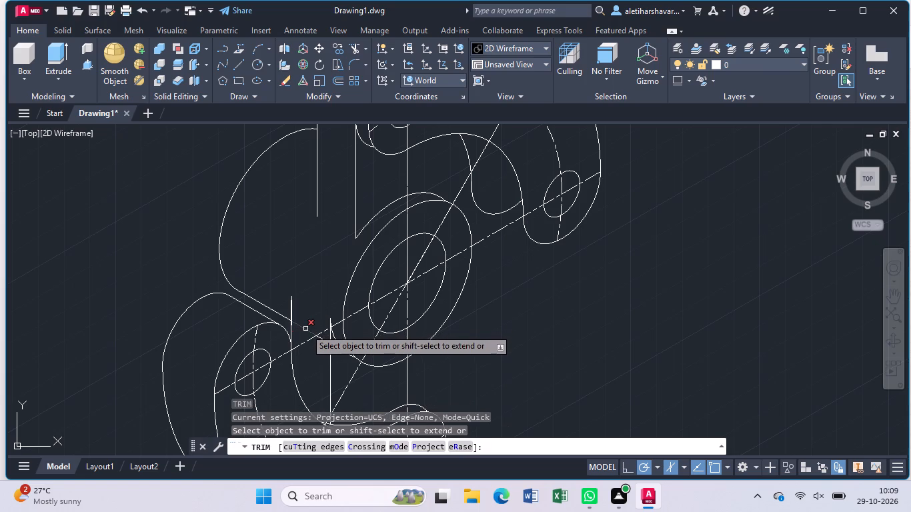
click(305, 329)
click(319, 340)
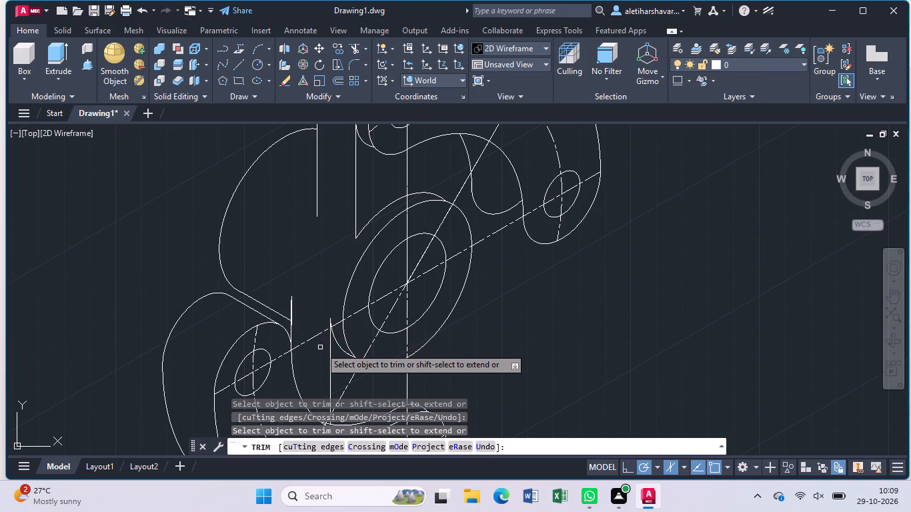
scroll(317, 347, down, 2)
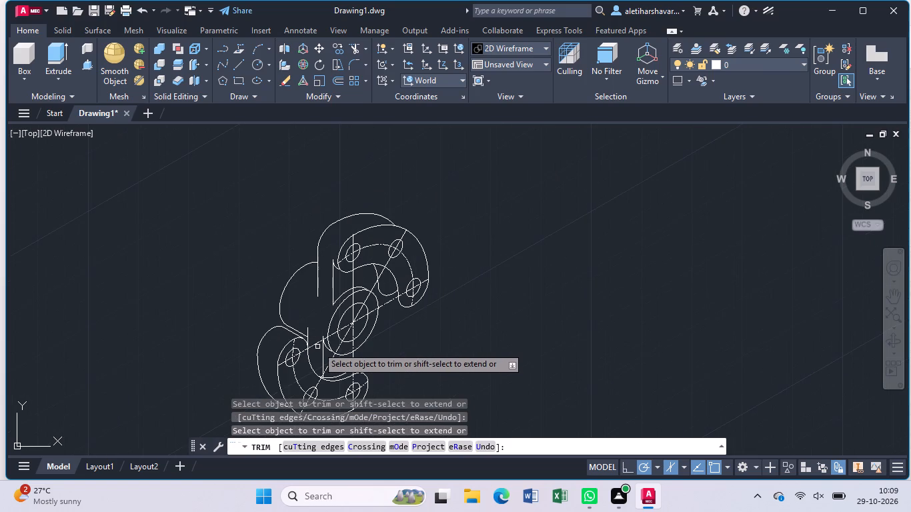
middle_drag(416, 341, 418, 293)
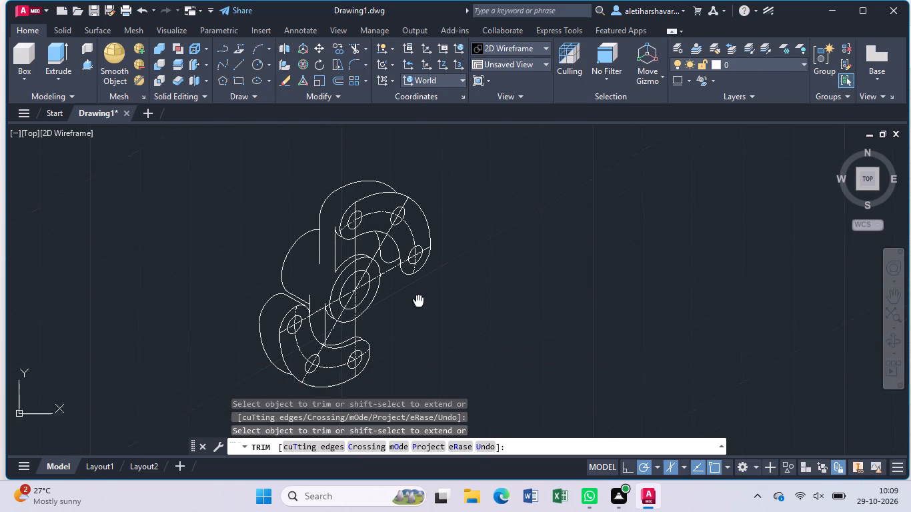
middle_drag(418, 293, 417, 259)
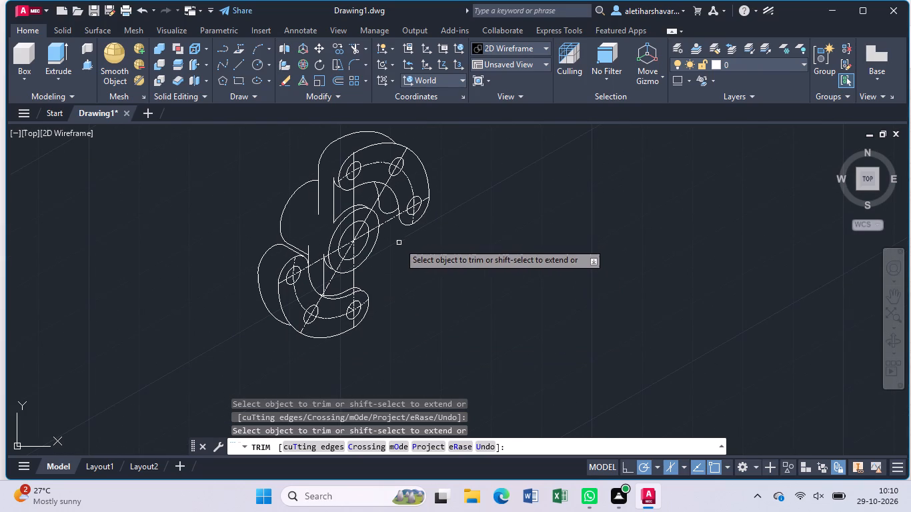
key(Escape)
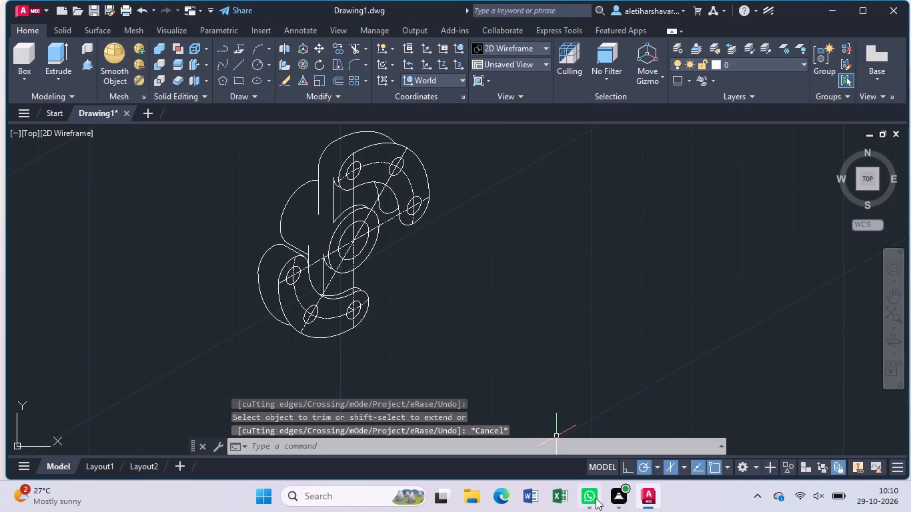
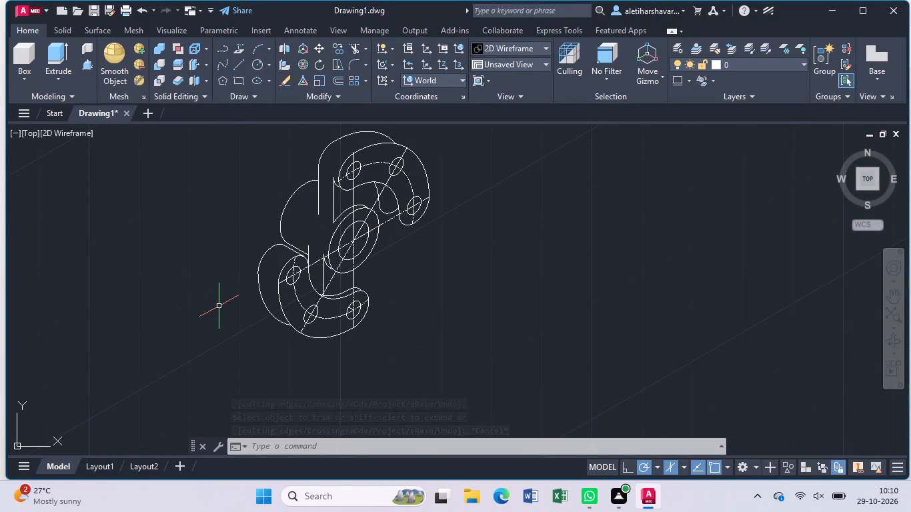
Switch the workspace to Mechanical.
middle_drag(216, 306, 218, 341)
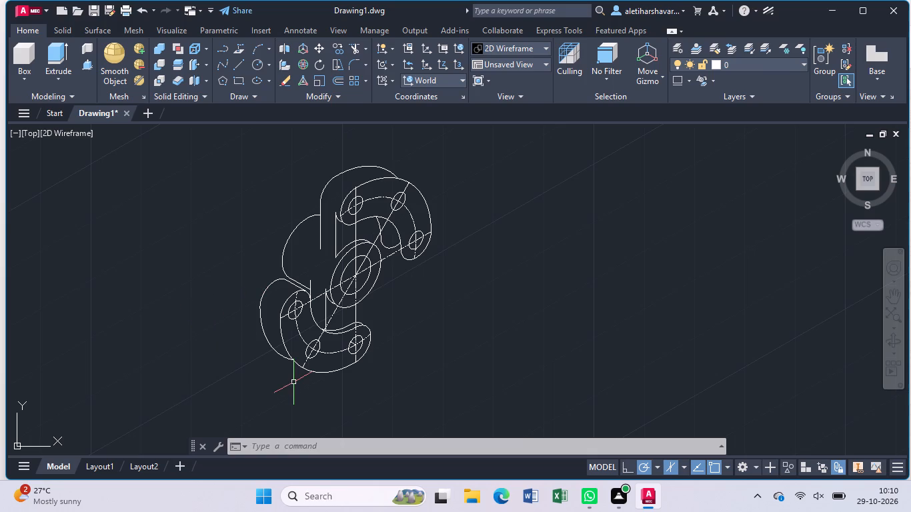
click(755, 465)
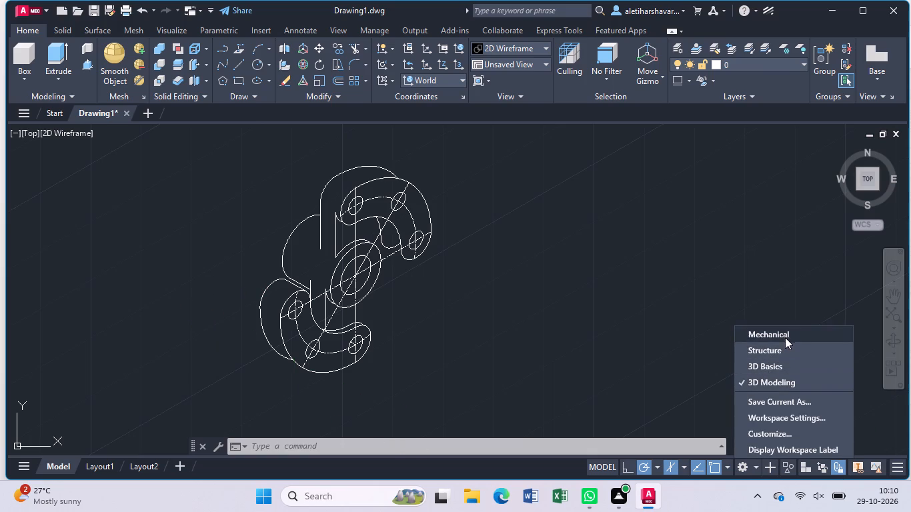
click(788, 337)
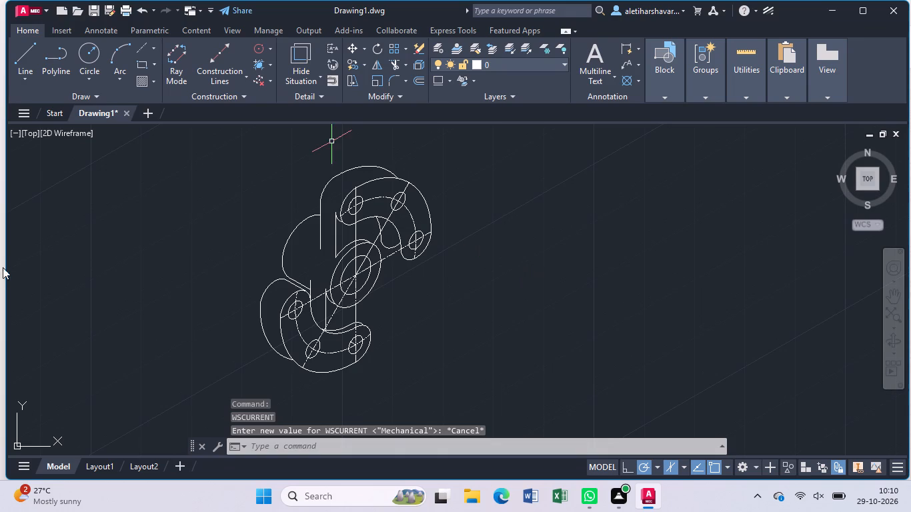
Add an angular dimension above the upper lobe between the vertical and the inclined hole centrelines, overriding its text with 45°.
click(640, 48)
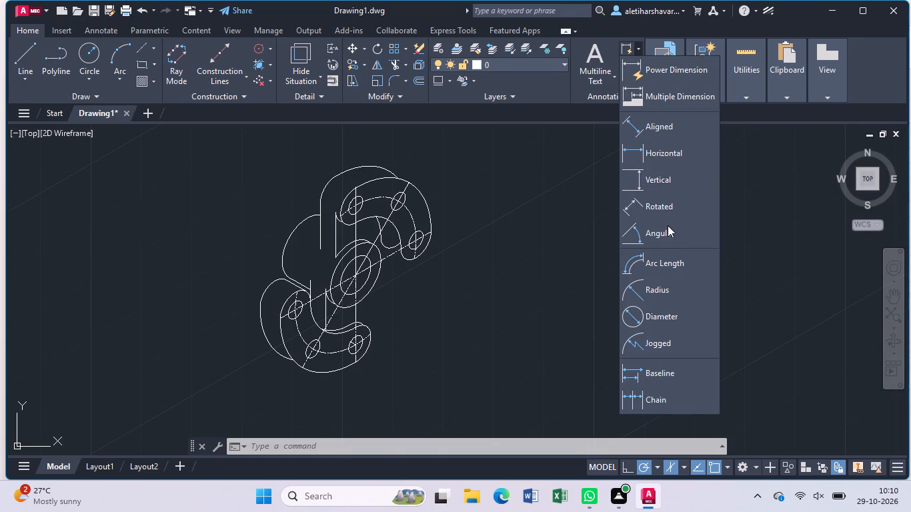
click(668, 233)
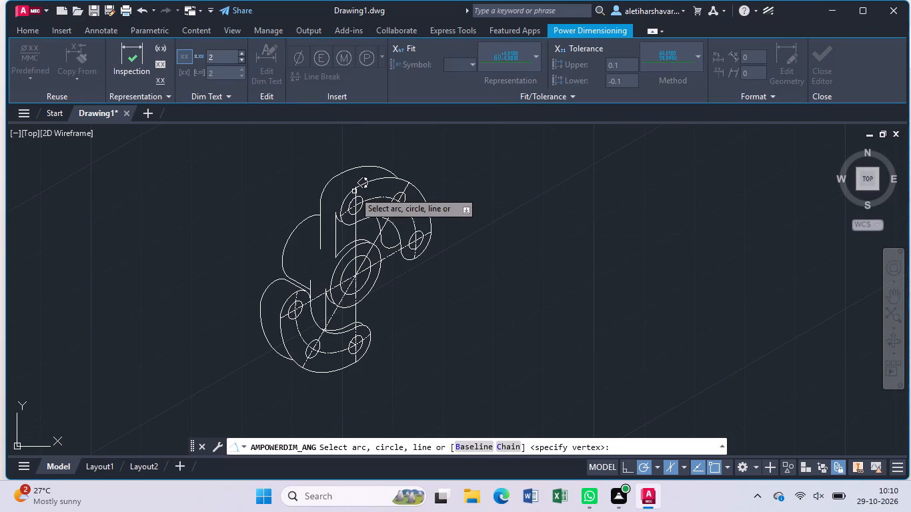
click(356, 192)
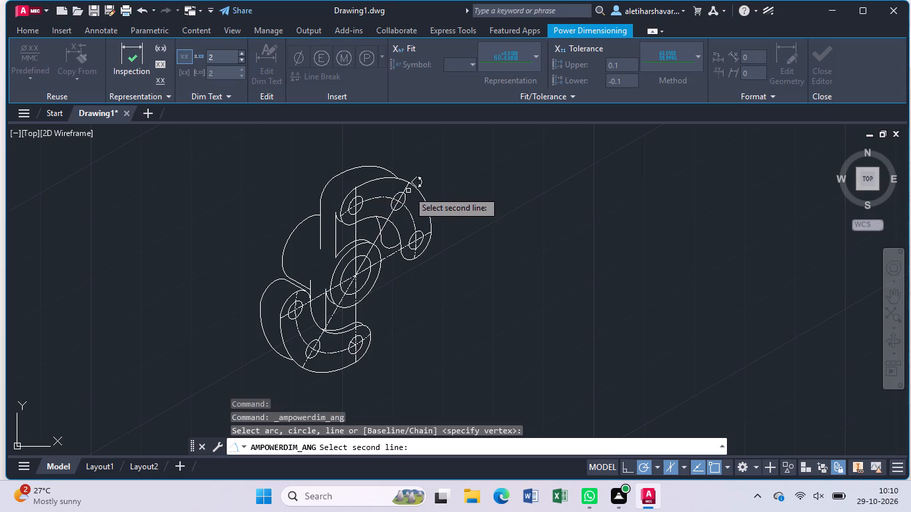
click(407, 191)
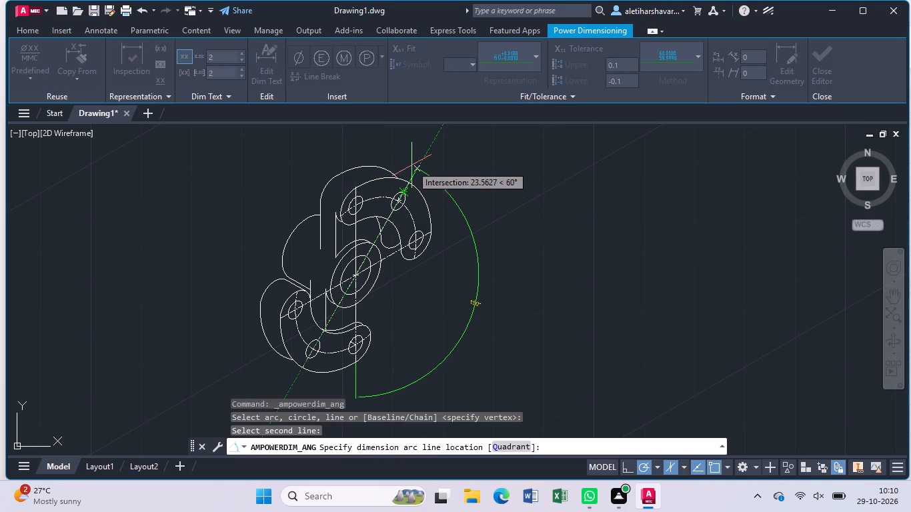
click(409, 161)
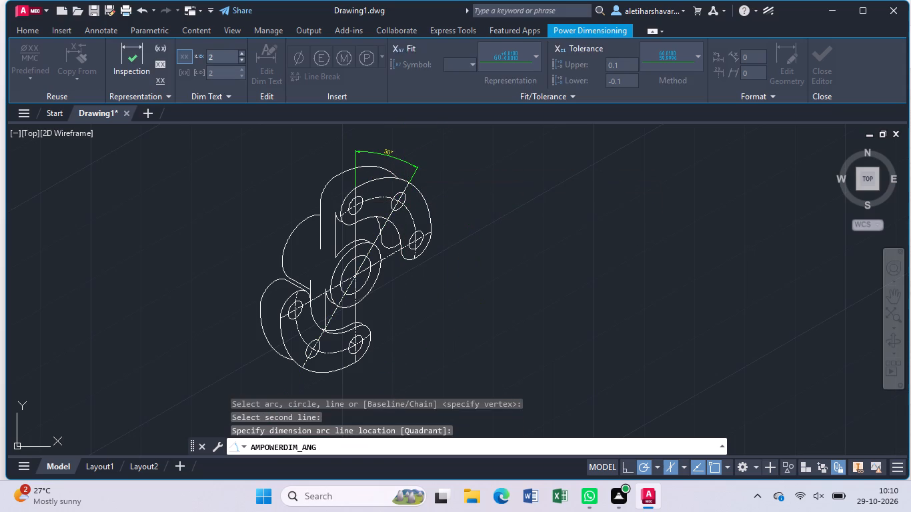
key(BackSpace)
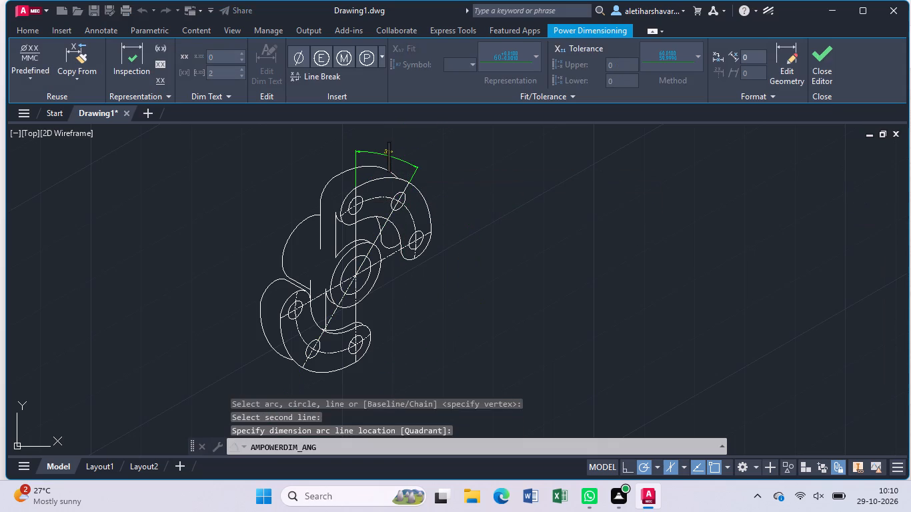
text(45)
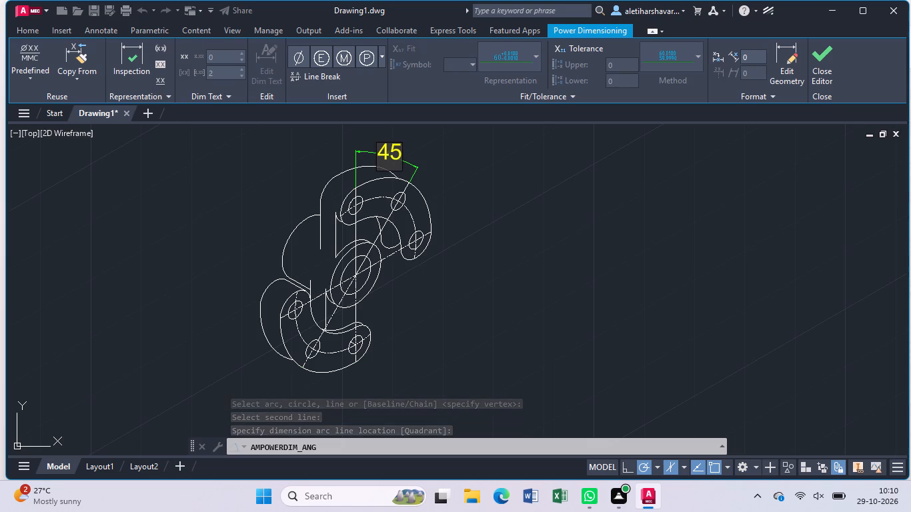
text(%%)
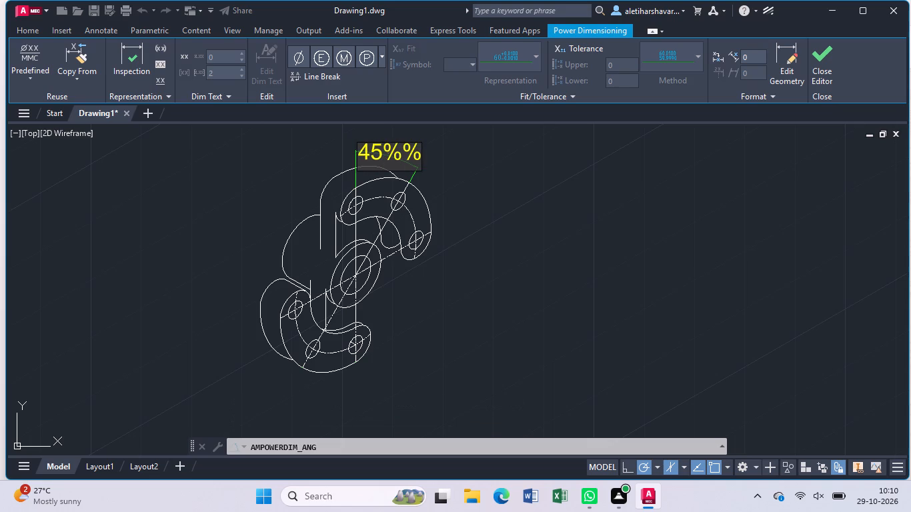
key(d)
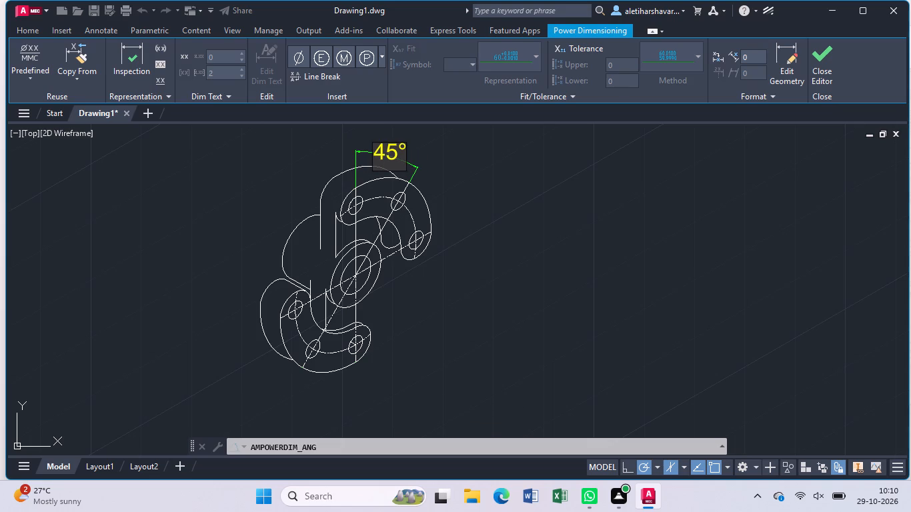
key(Return)
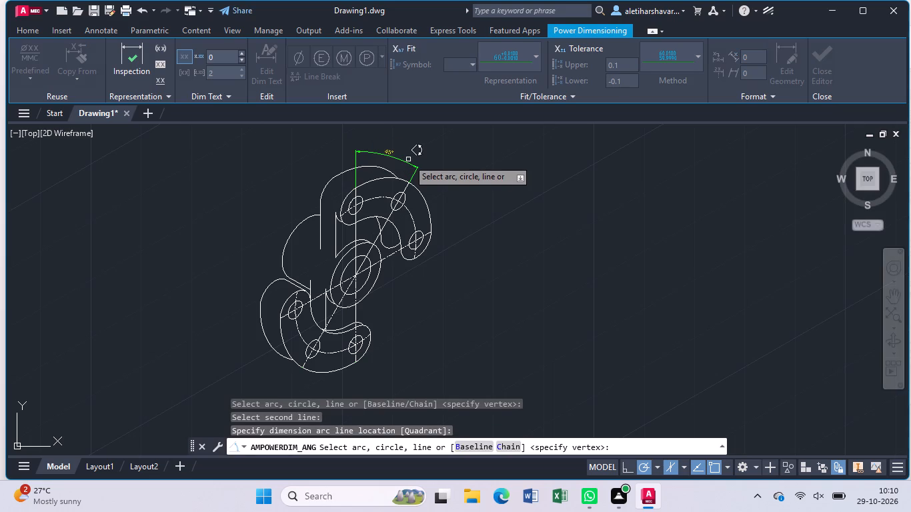
key(Escape)
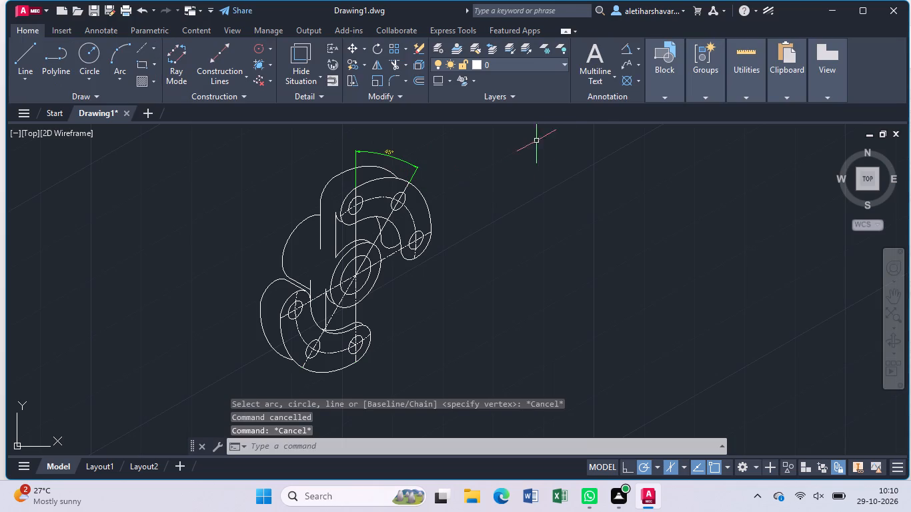
Add an aligned dimension from the top of the upper web's front vertical line to the upper lobe's outline, overriding its text with 5.
click(639, 47)
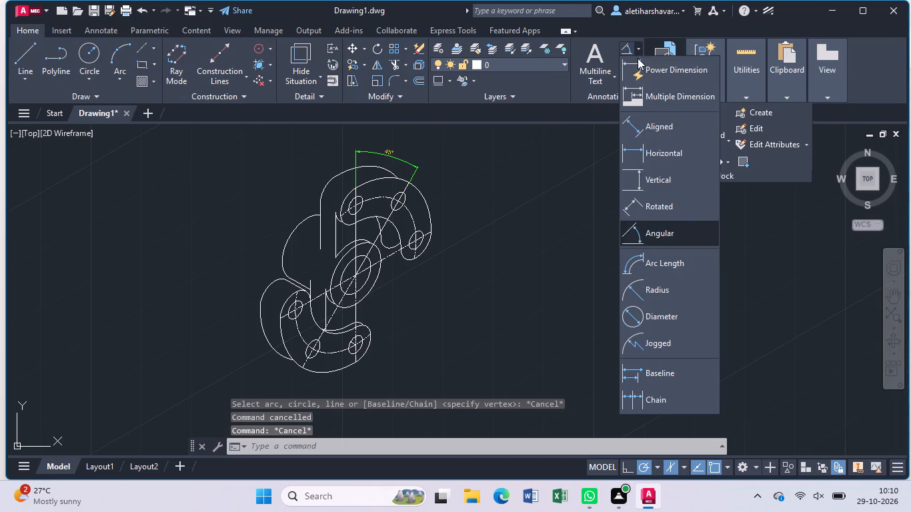
click(644, 129)
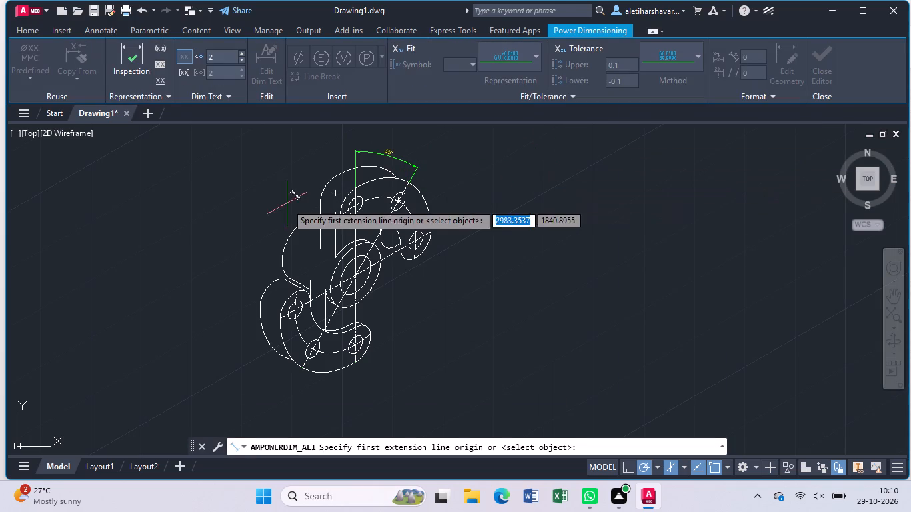
scroll(329, 204, up, 3)
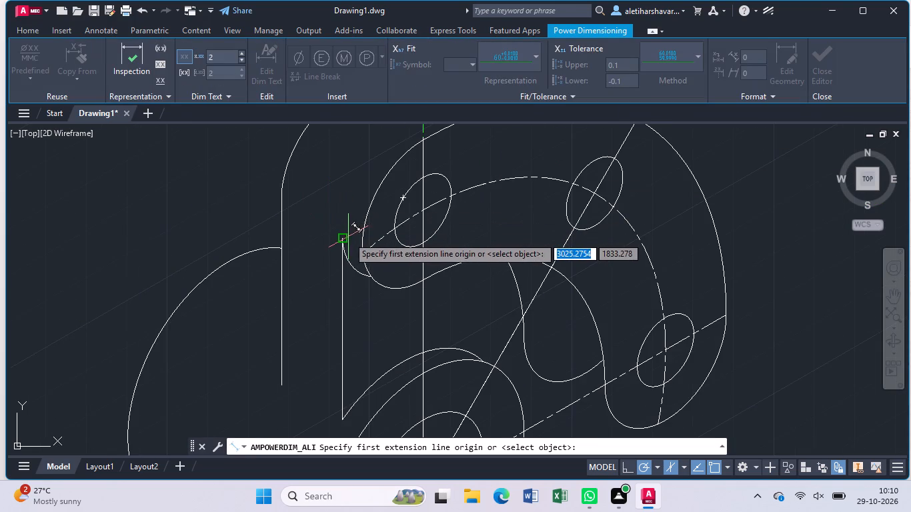
click(343, 239)
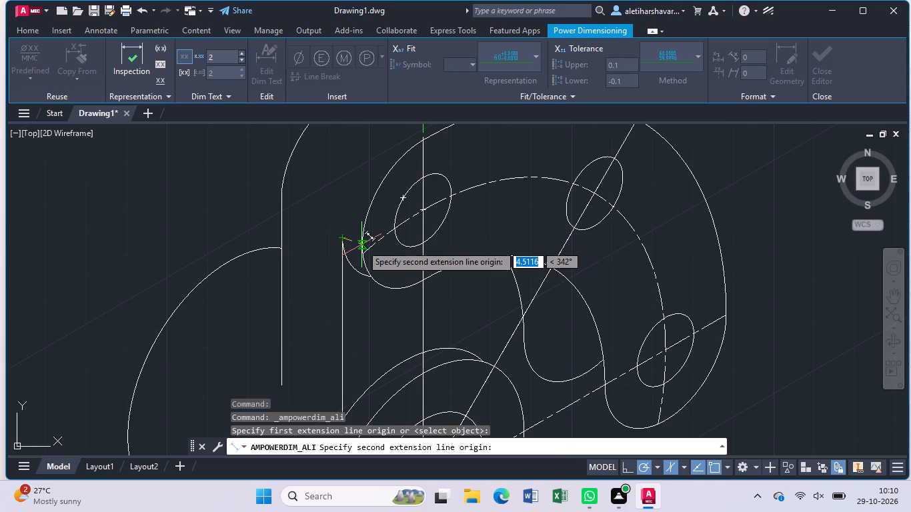
click(361, 245)
click(362, 231)
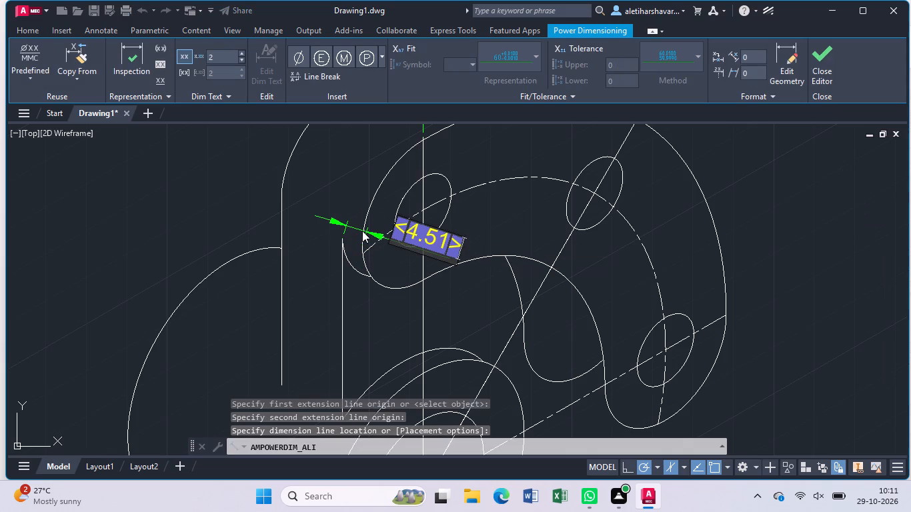
key(BackSpace)
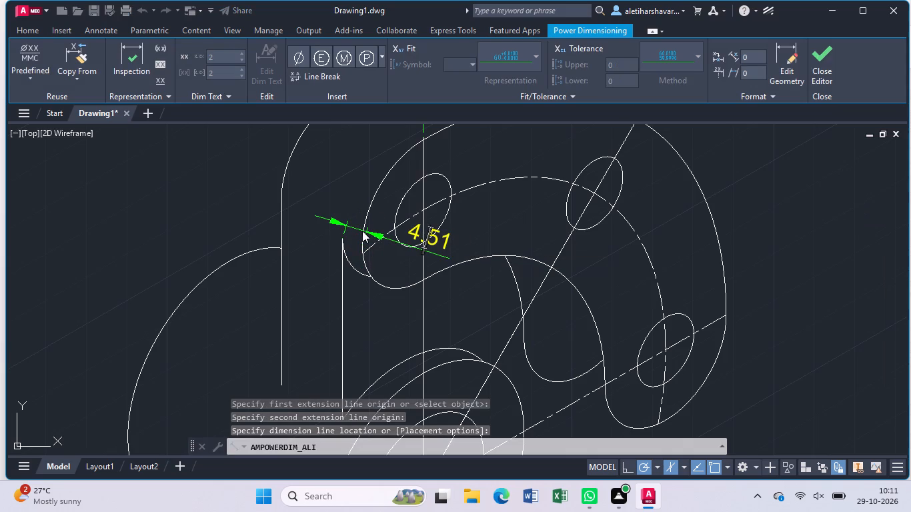
key(5)
key(Return)
scroll(353, 203, down, 2)
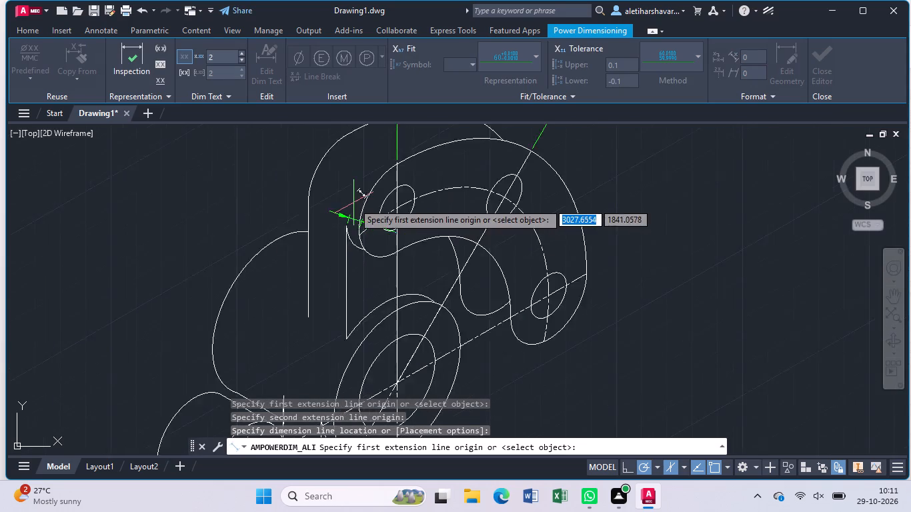
key(Escape)
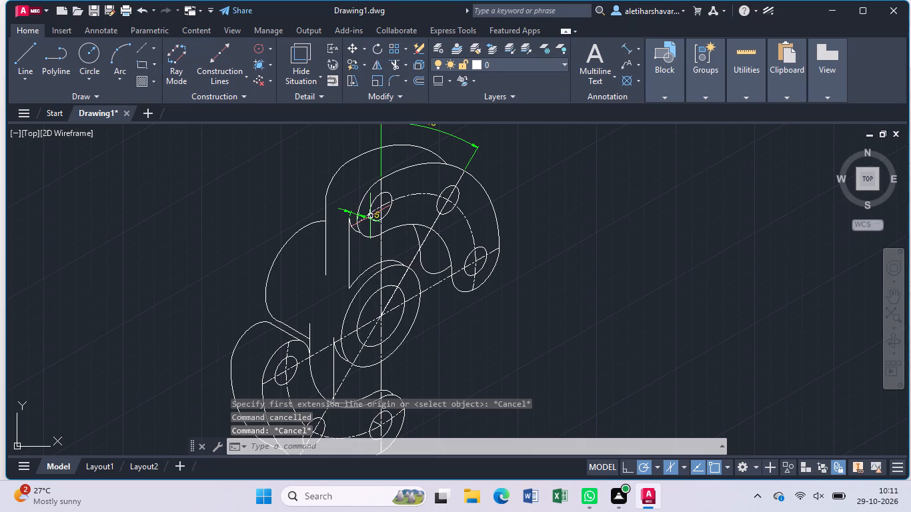
Move the 5 dimension's text off the upper lobe's hole to the clear area beside the lobe's rear outline.
click(376, 214)
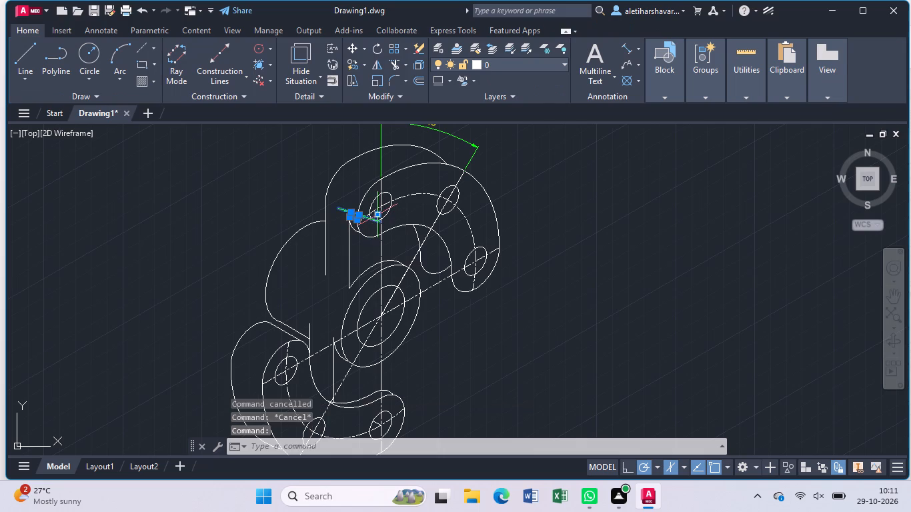
click(376, 214)
click(343, 197)
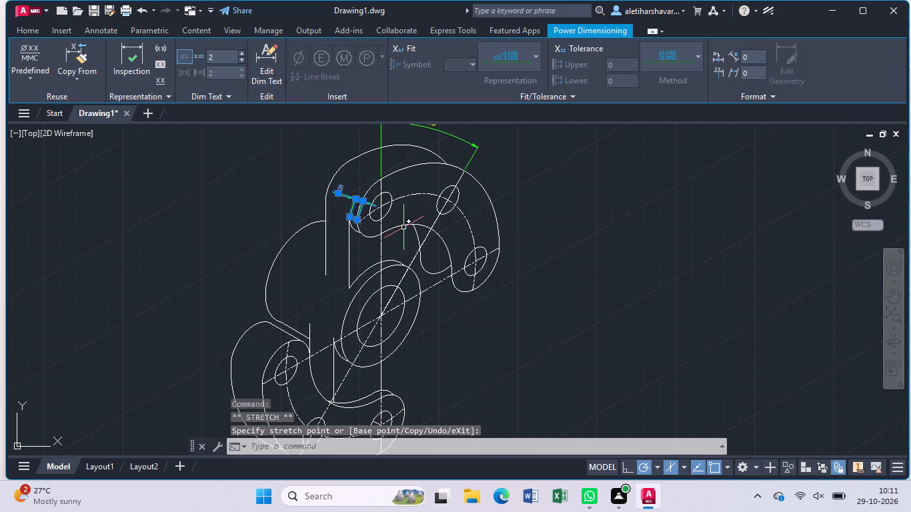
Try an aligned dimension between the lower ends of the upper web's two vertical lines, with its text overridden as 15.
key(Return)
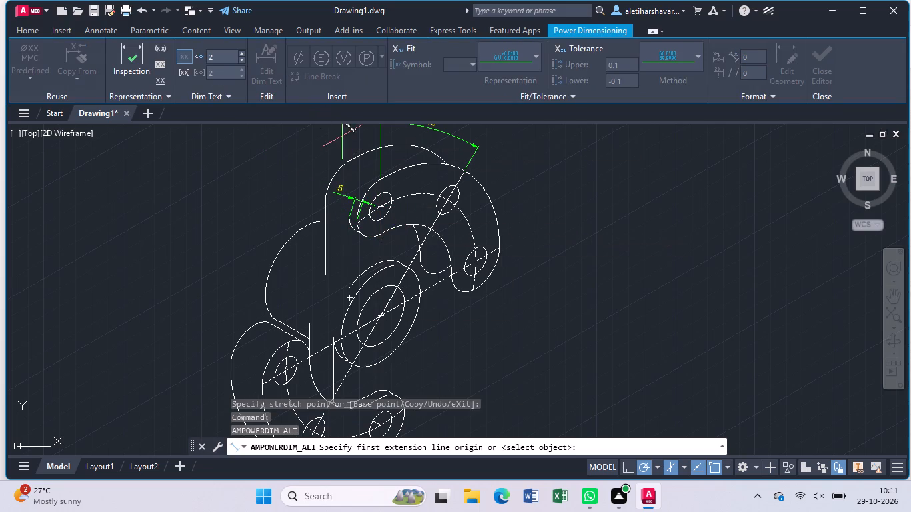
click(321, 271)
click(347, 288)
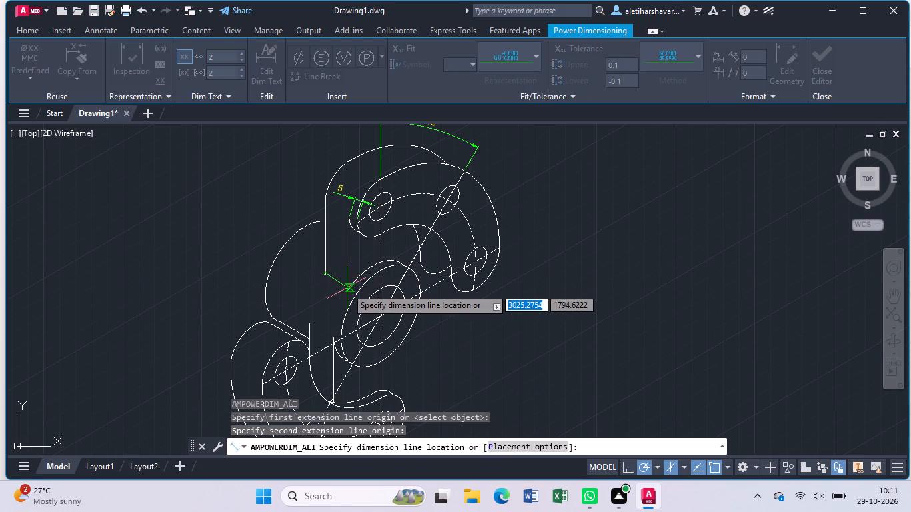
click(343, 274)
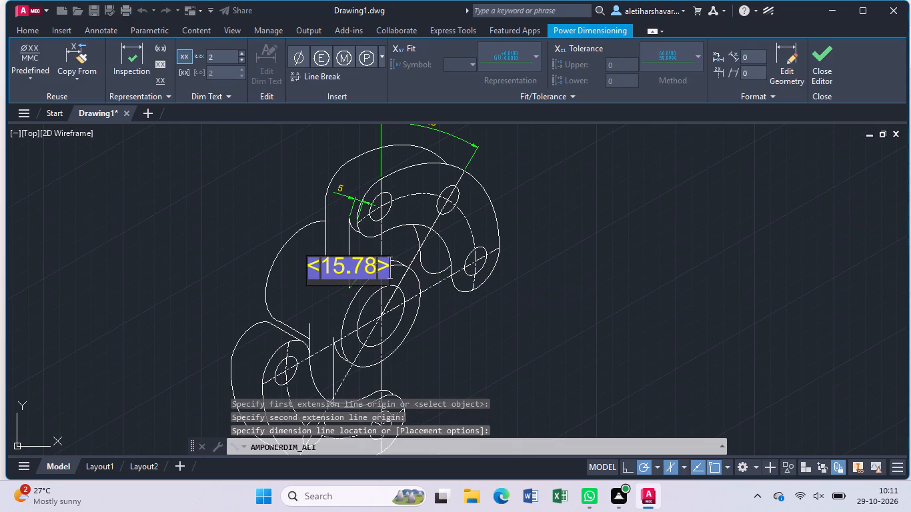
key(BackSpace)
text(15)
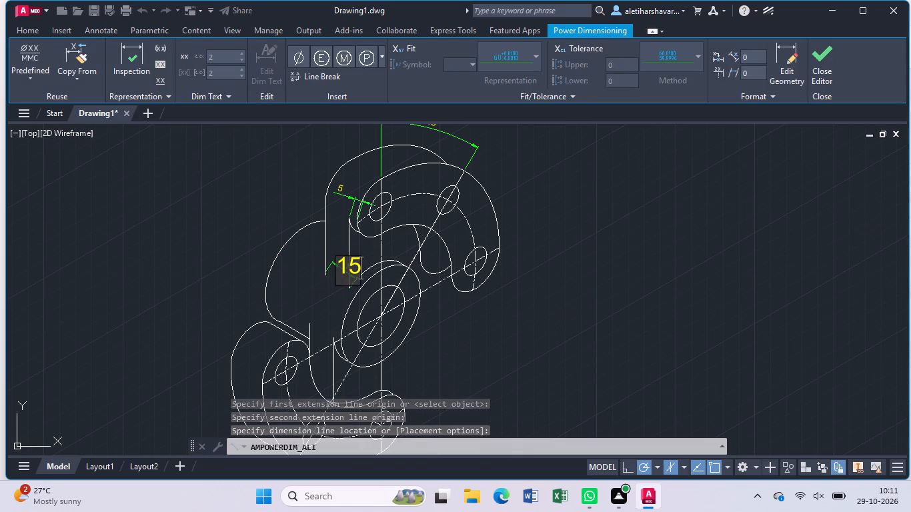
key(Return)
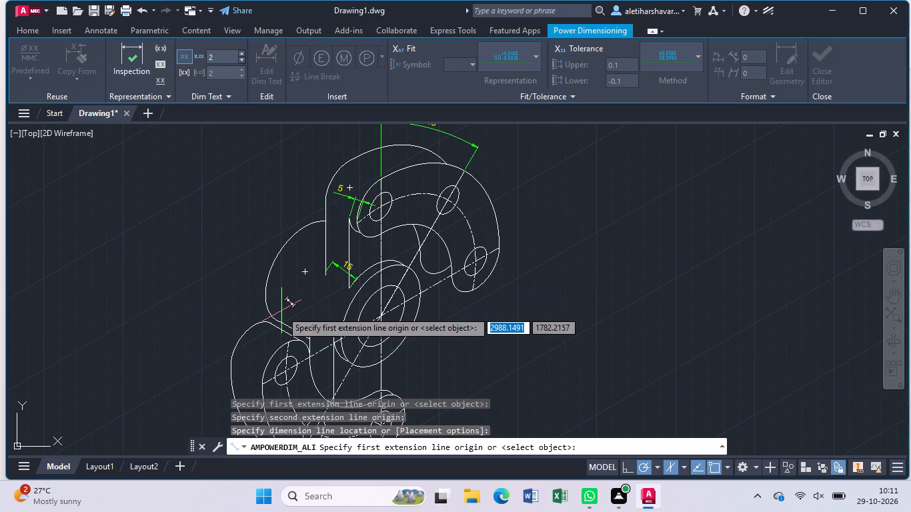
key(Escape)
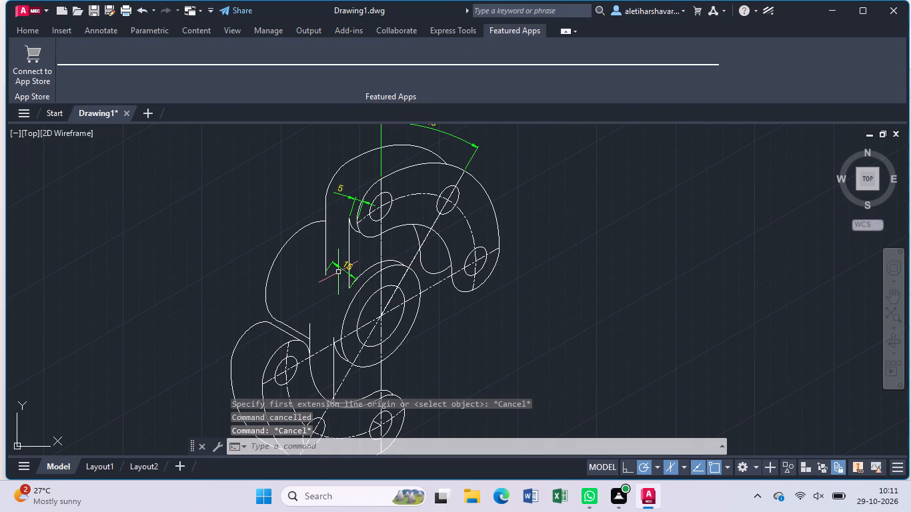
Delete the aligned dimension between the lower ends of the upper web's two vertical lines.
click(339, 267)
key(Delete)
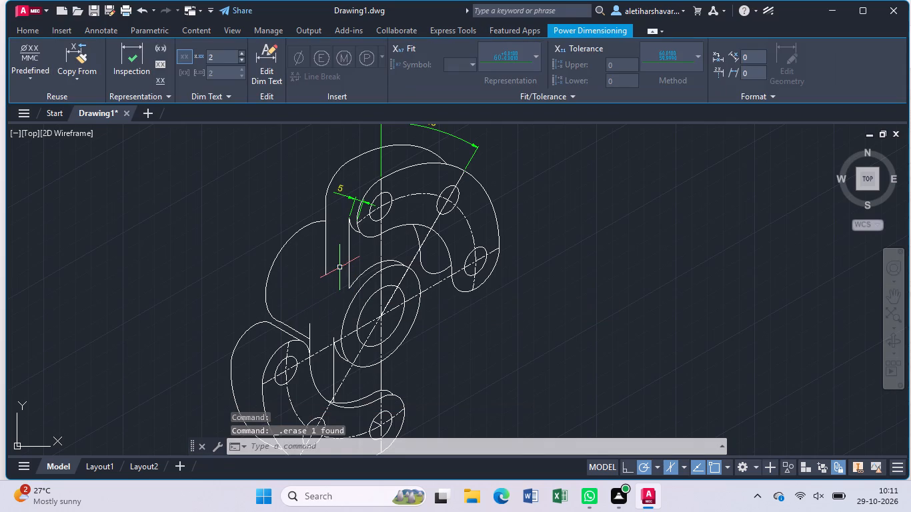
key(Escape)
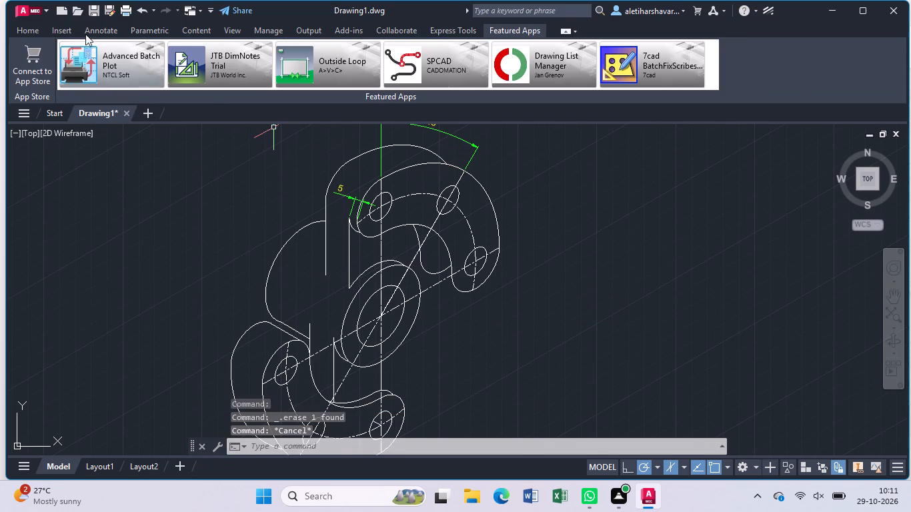
Add an aligned dimension between the lower ends of the upper web's two vertical lines, keeping its measured text.
click(21, 25)
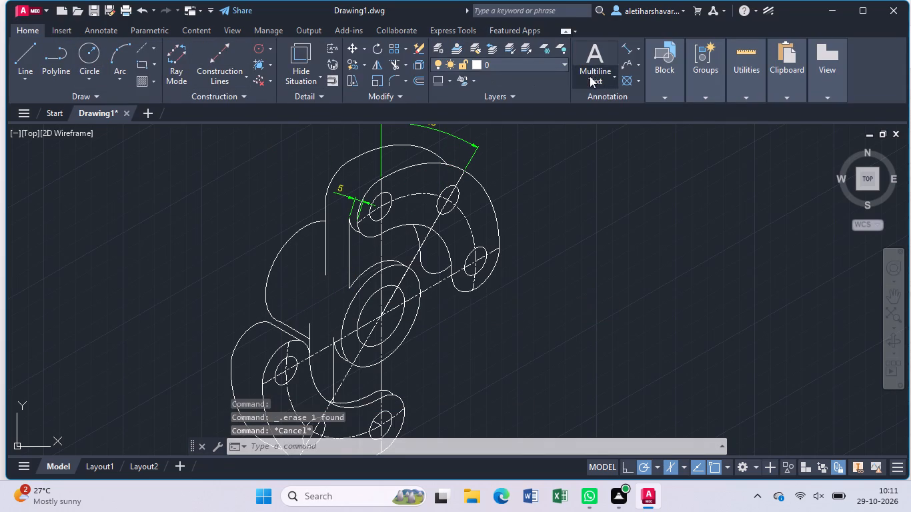
click(630, 45)
scroll(304, 303, up, 1)
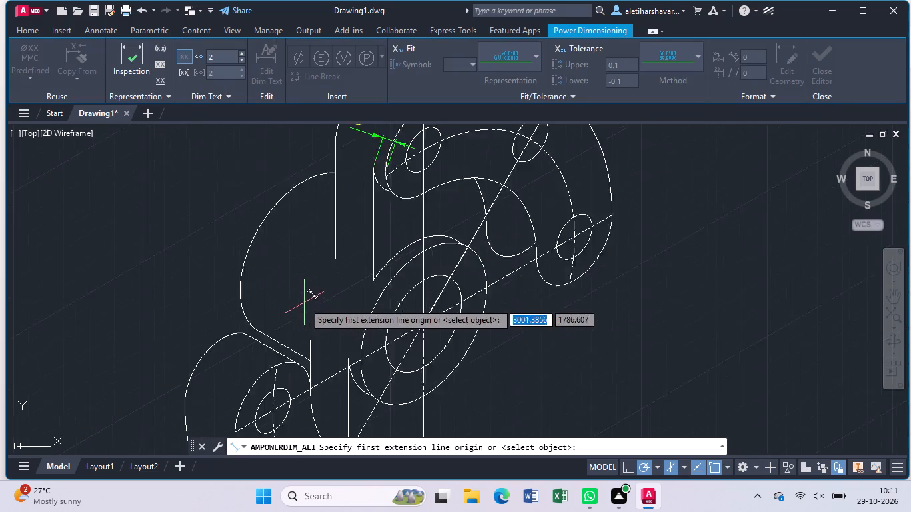
scroll(304, 303, up, 1)
click(350, 233)
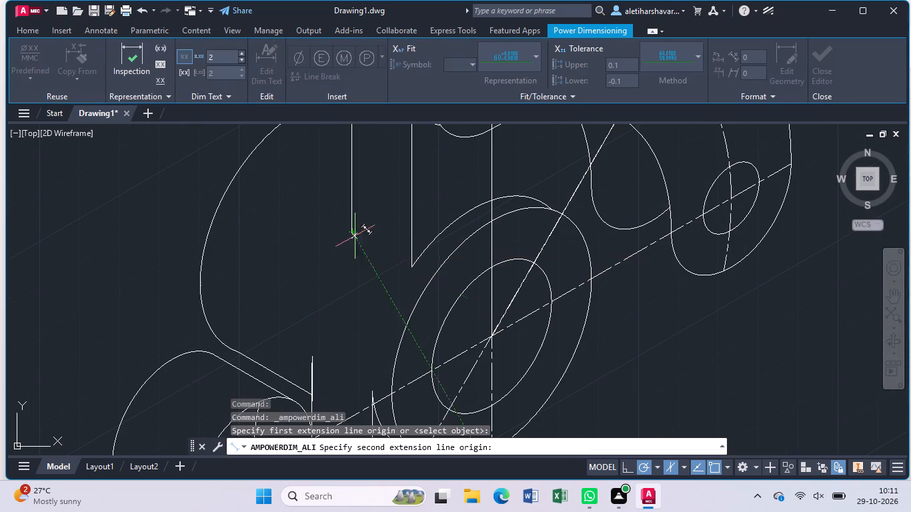
click(411, 267)
click(394, 241)
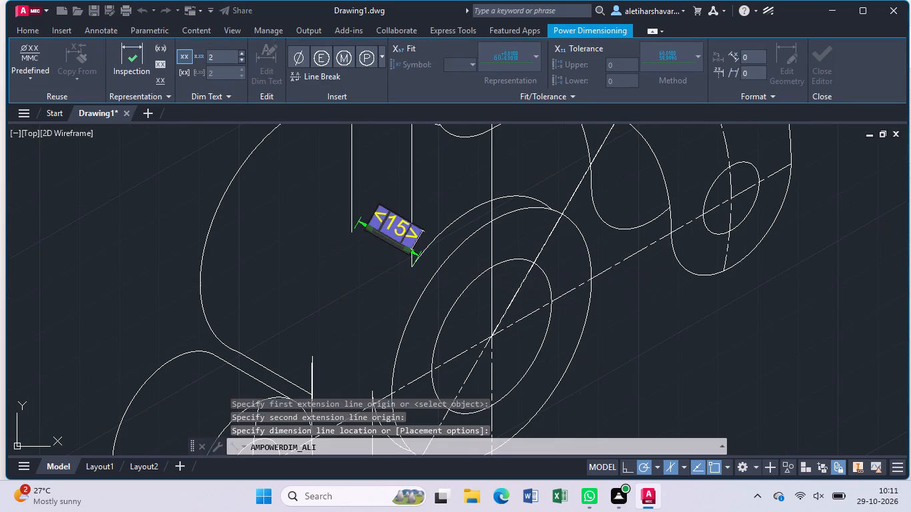
key(Return)
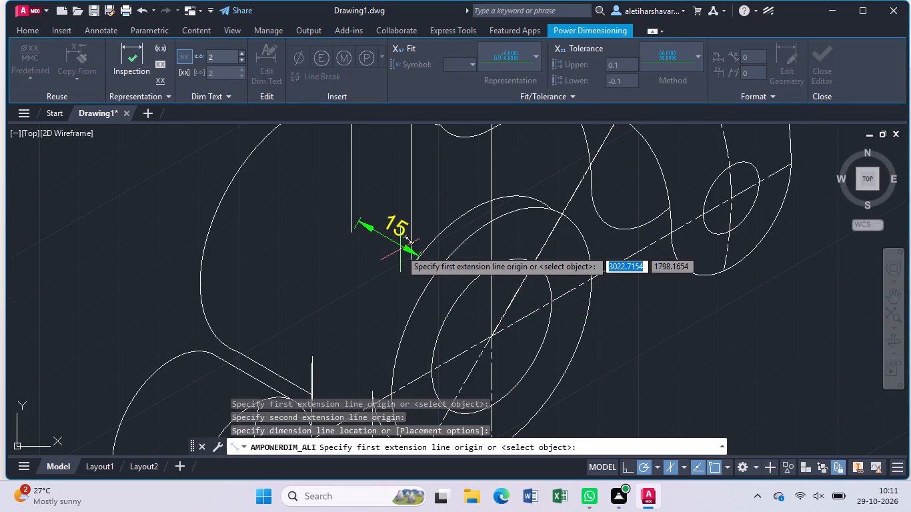
Add an aligned dimension across the upper lobe's lower end, between its inner and outer outlines along the inclined centreline, placed clear below the lobe.
scroll(396, 263, down, 2)
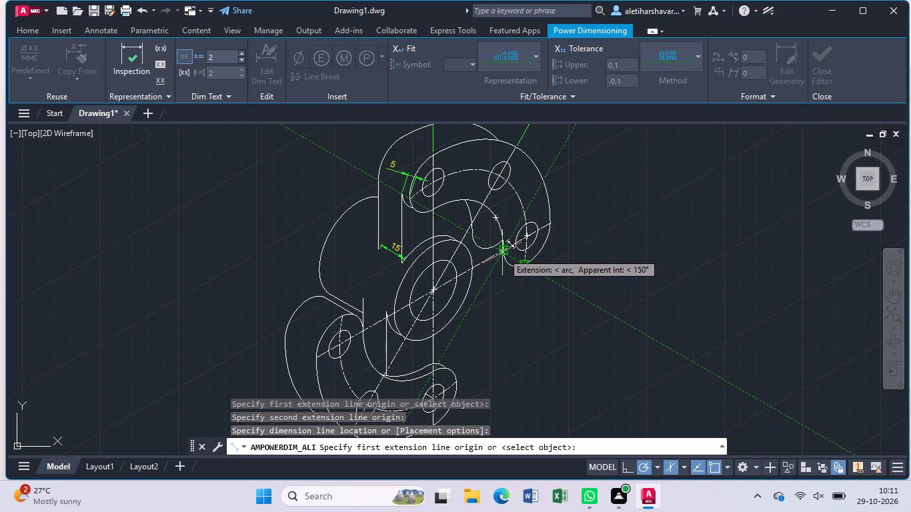
scroll(502, 253, up, 3)
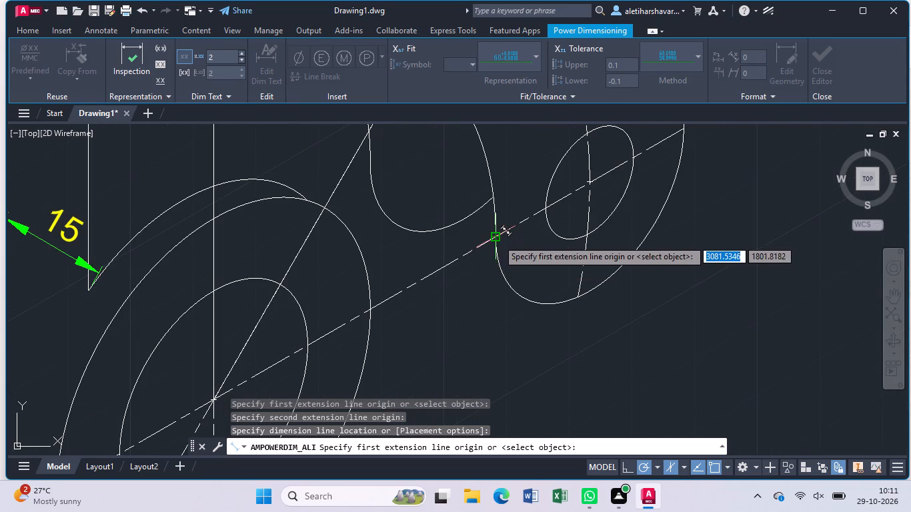
click(498, 239)
middle_drag(644, 146, 644, 148)
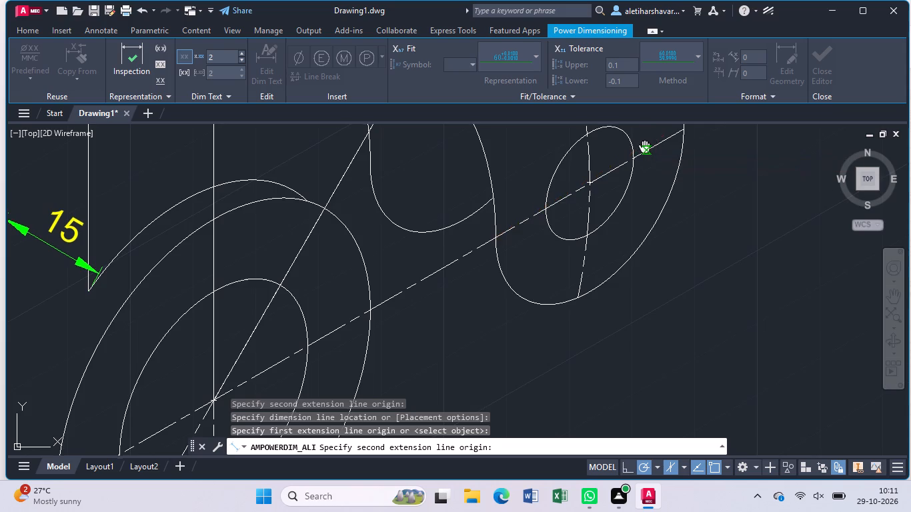
middle_drag(644, 148, 638, 200)
click(676, 185)
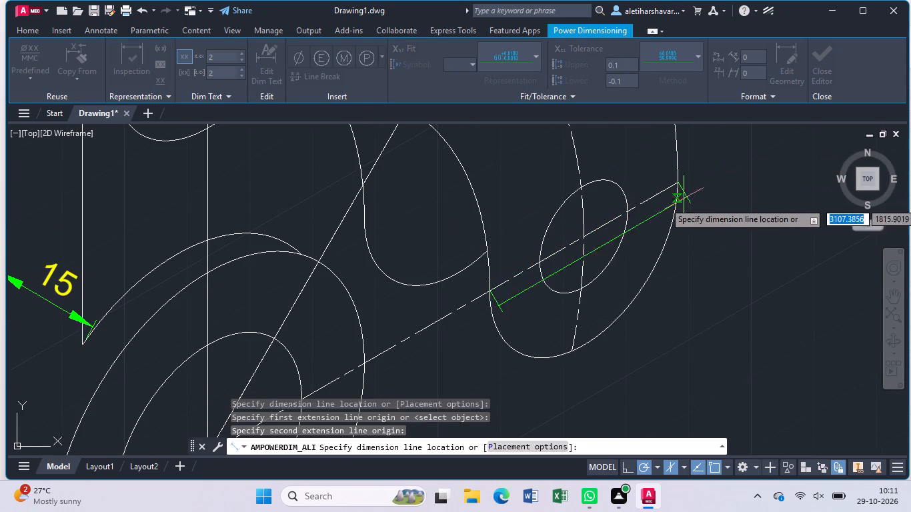
click(704, 338)
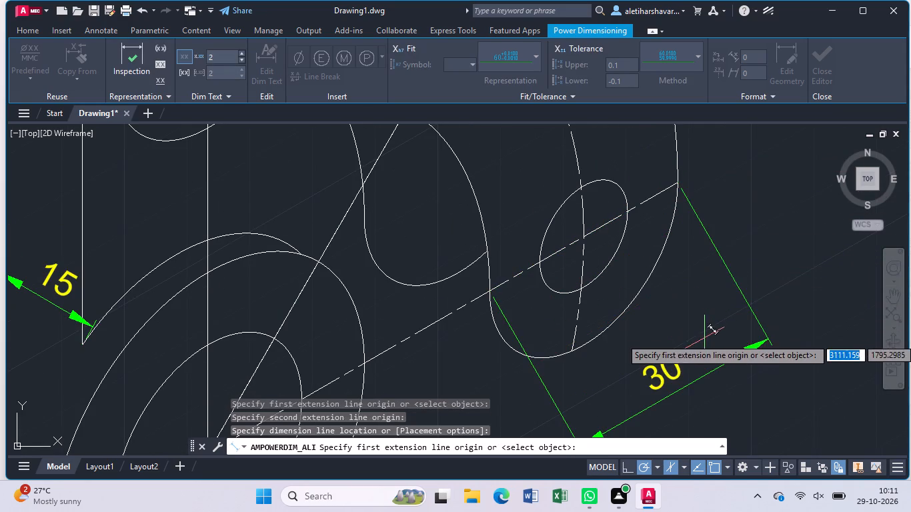
Add an aligned dimension from the rear body's curved outline to the boss's outline, spanning 48 along the 330° direction.
scroll(708, 320, down, 3)
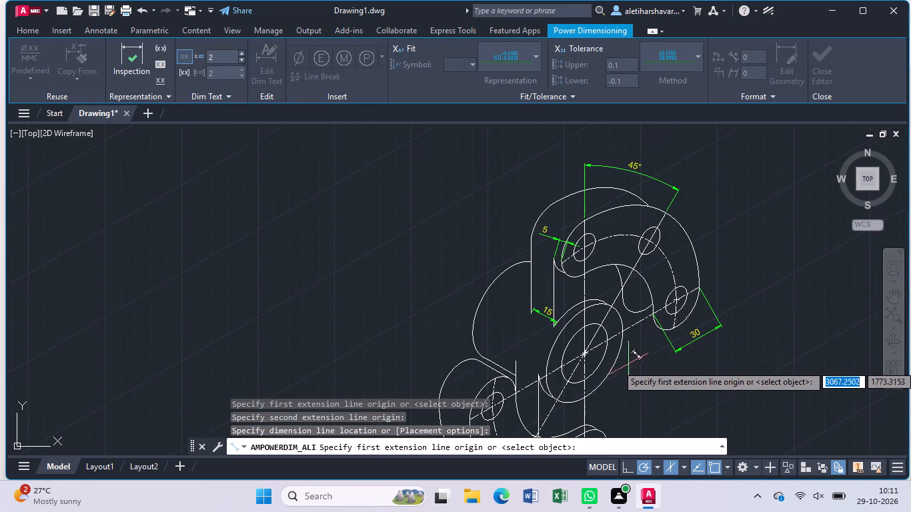
middle_drag(624, 371, 607, 223)
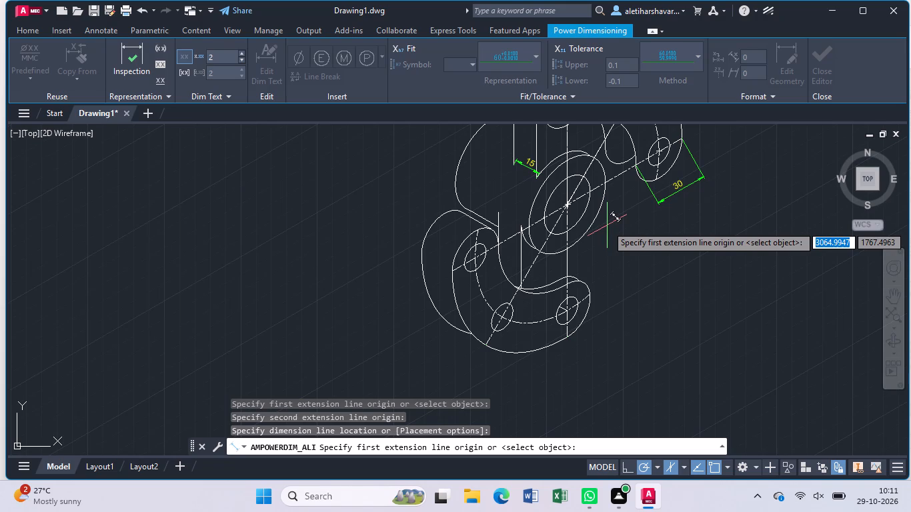
click(462, 155)
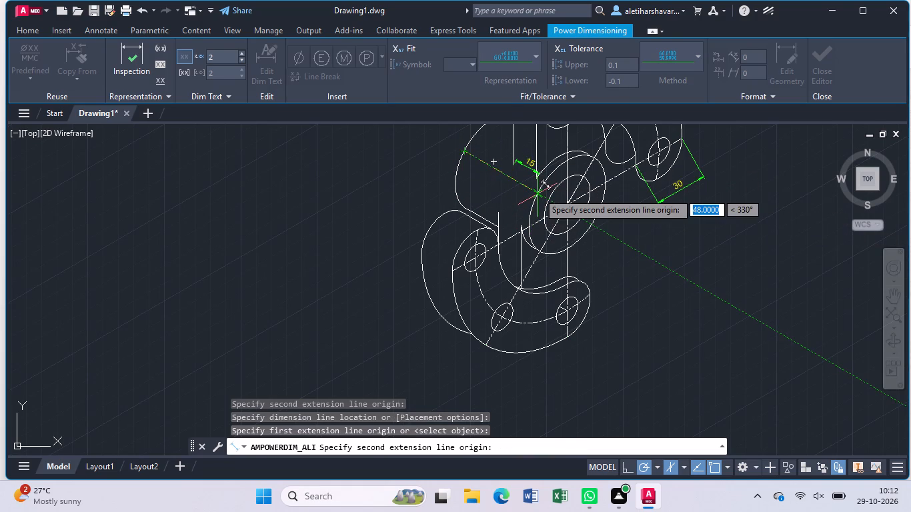
click(538, 193)
click(526, 201)
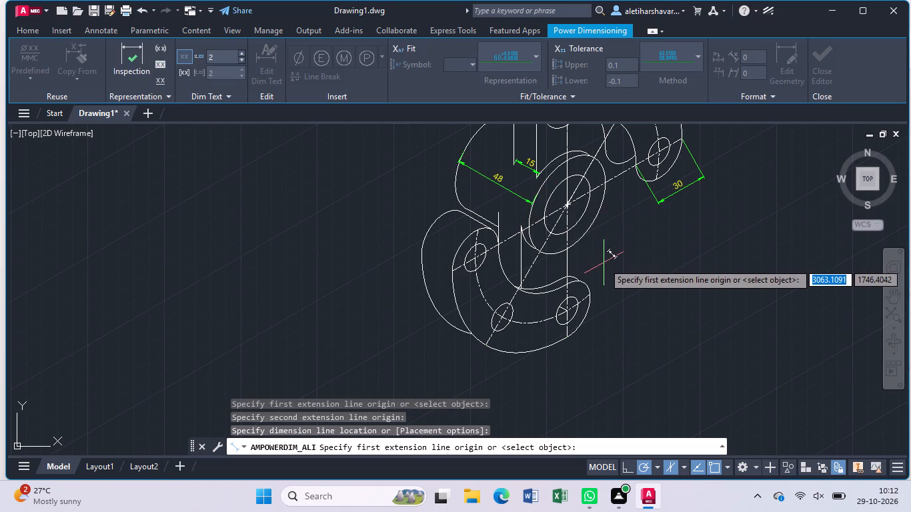
Add an aligned dimension between the lower lobe's front and rear outlines near its upper hole, overriding its text with 20.
click(476, 230)
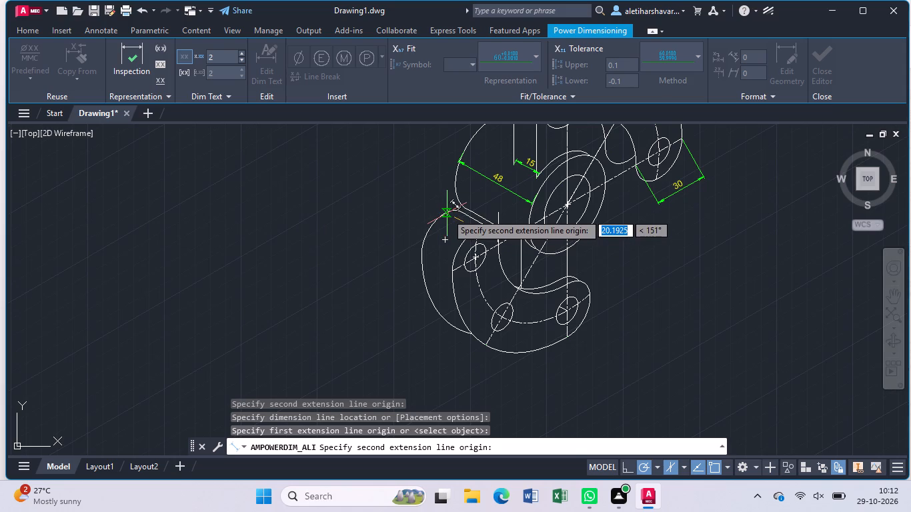
click(447, 213)
click(444, 219)
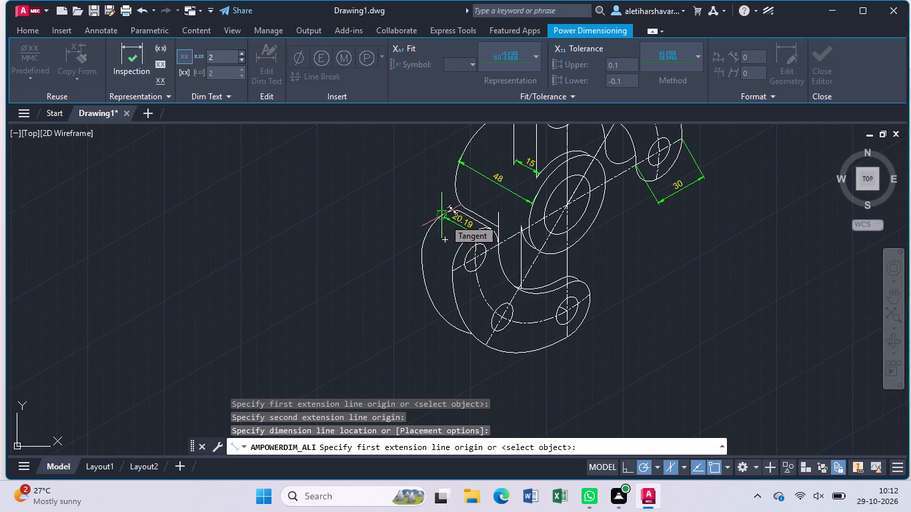
key(Escape)
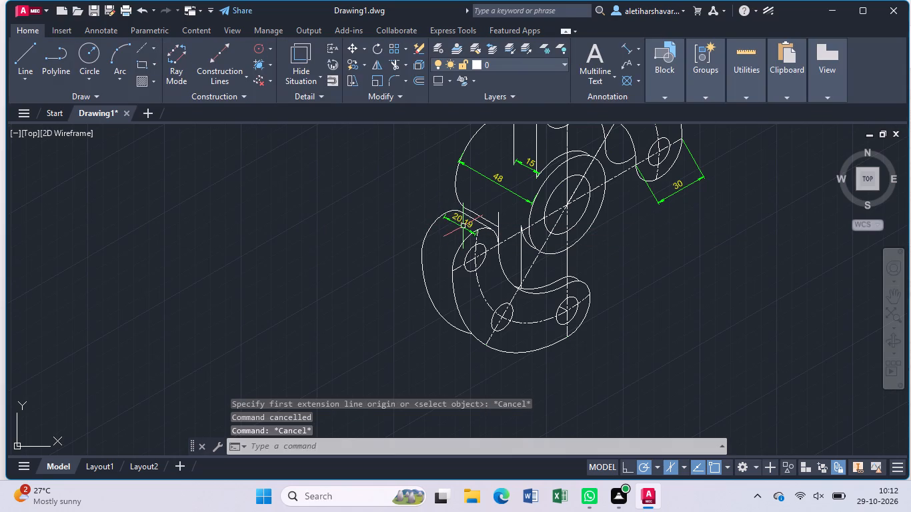
click(463, 226)
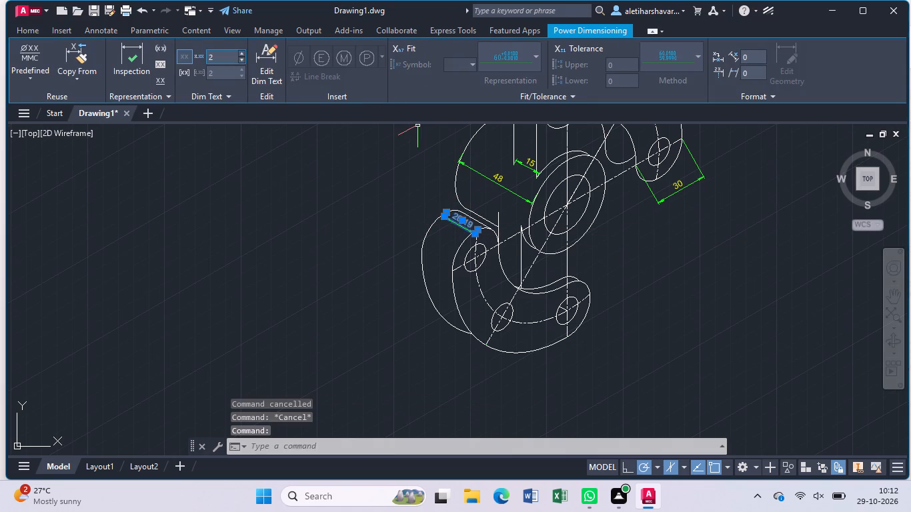
click(255, 54)
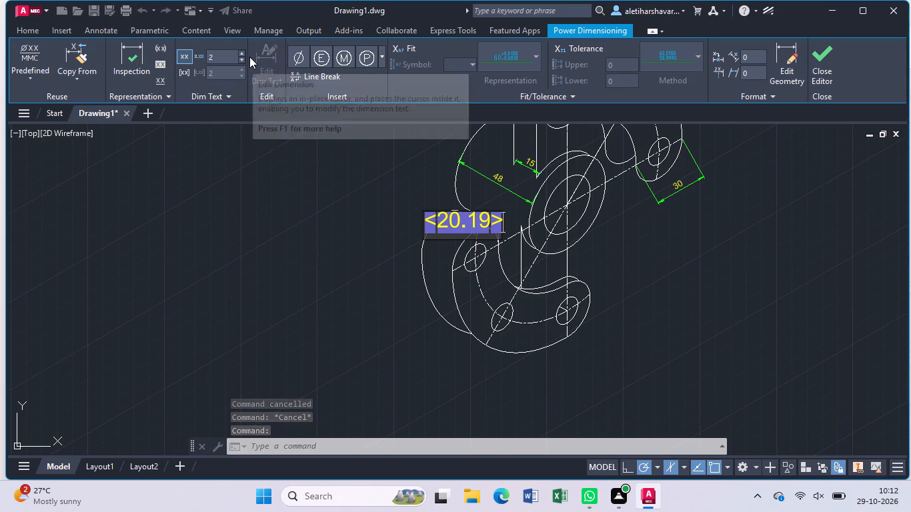
key(BackSpace)
text(20)
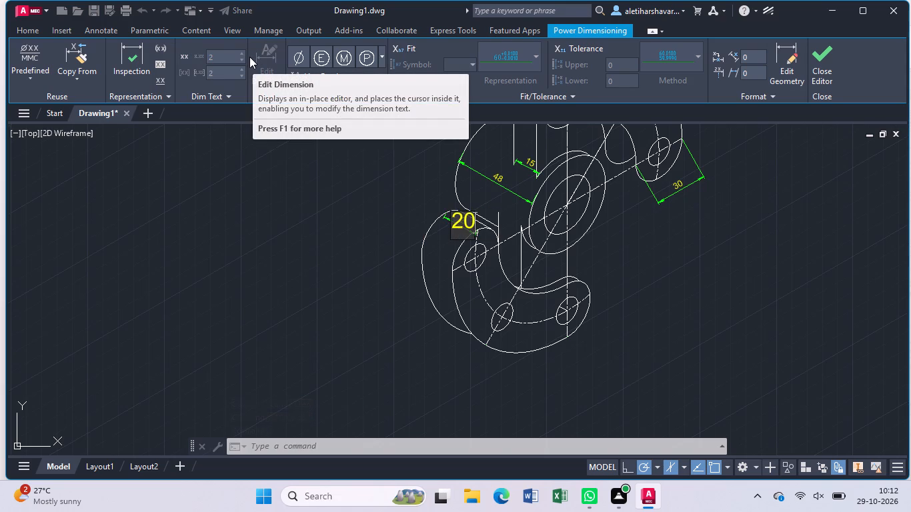
key(Return)
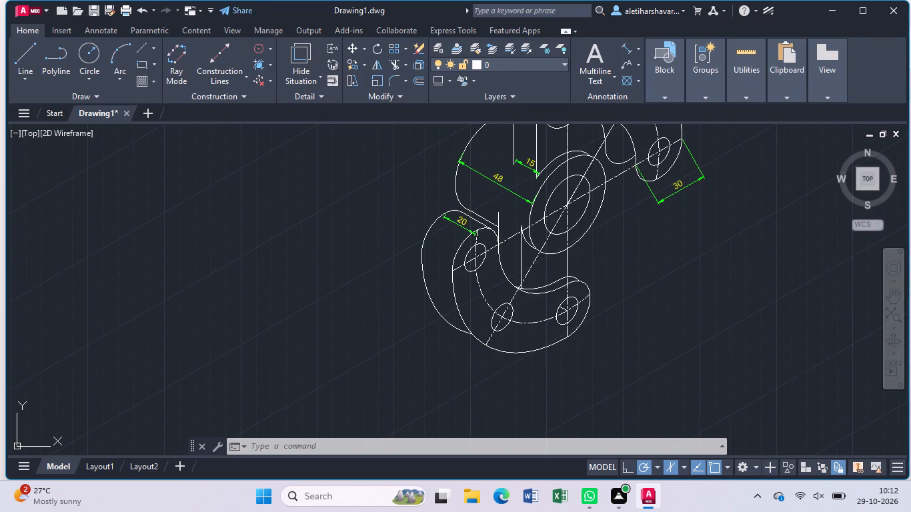
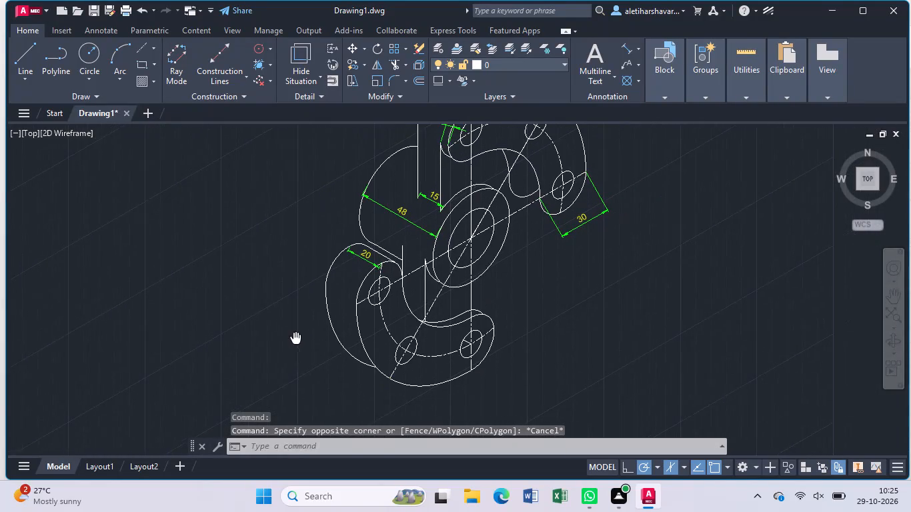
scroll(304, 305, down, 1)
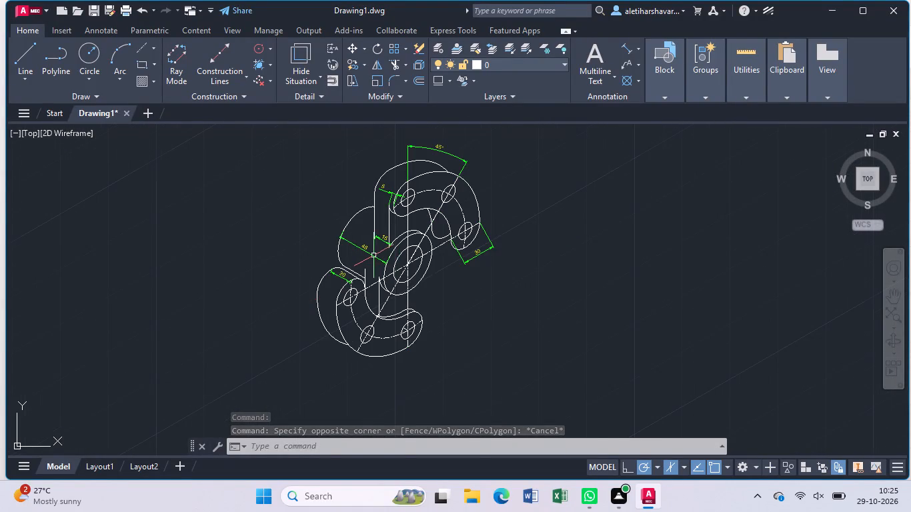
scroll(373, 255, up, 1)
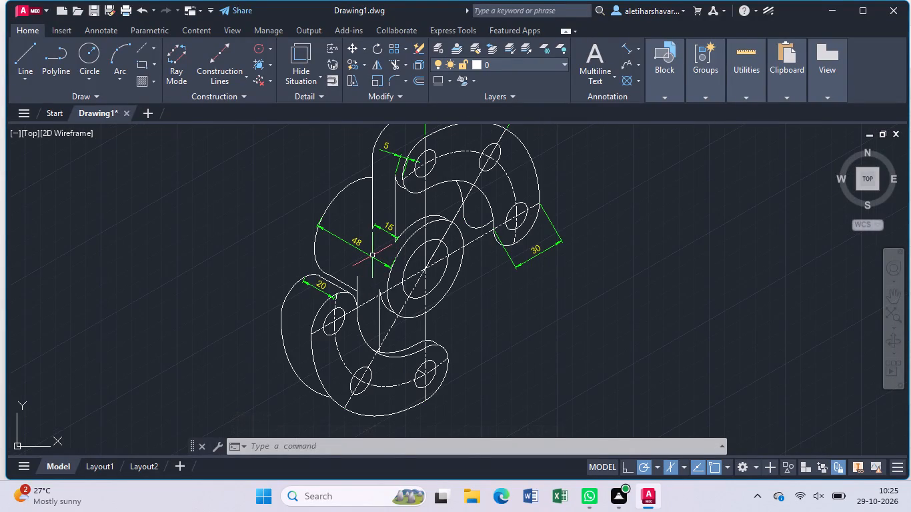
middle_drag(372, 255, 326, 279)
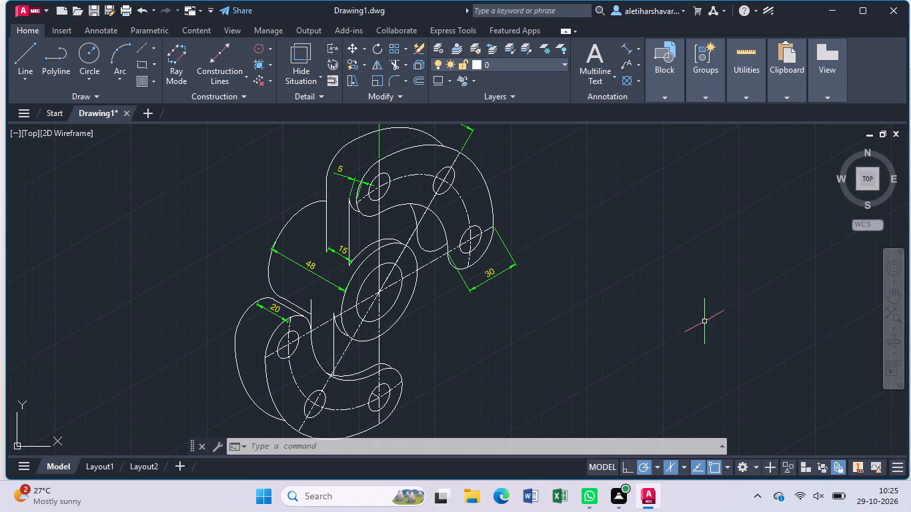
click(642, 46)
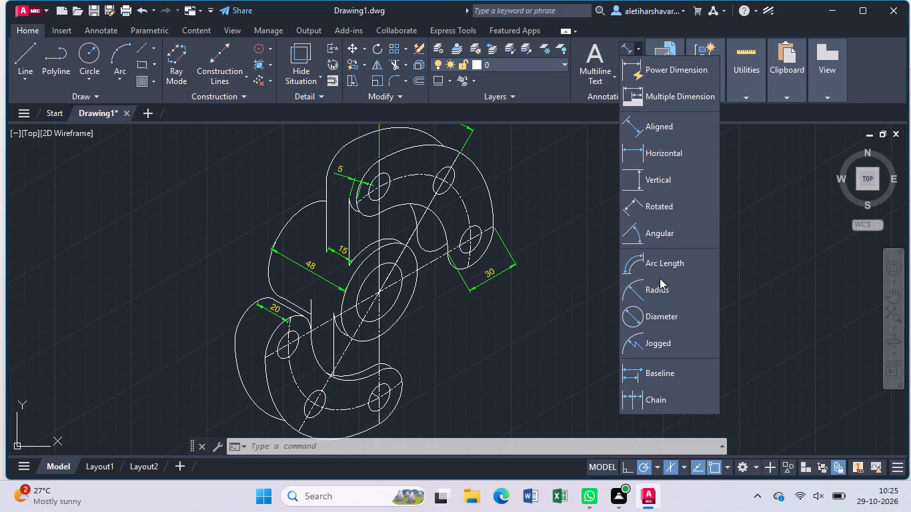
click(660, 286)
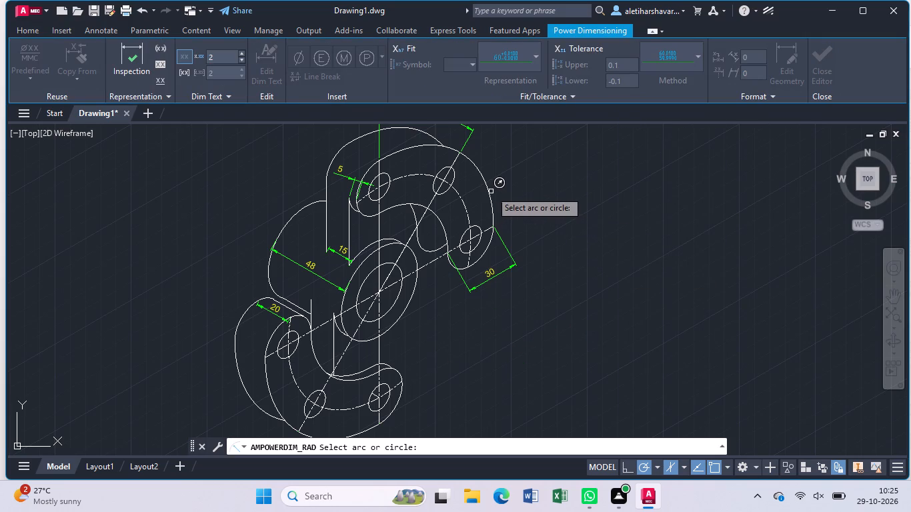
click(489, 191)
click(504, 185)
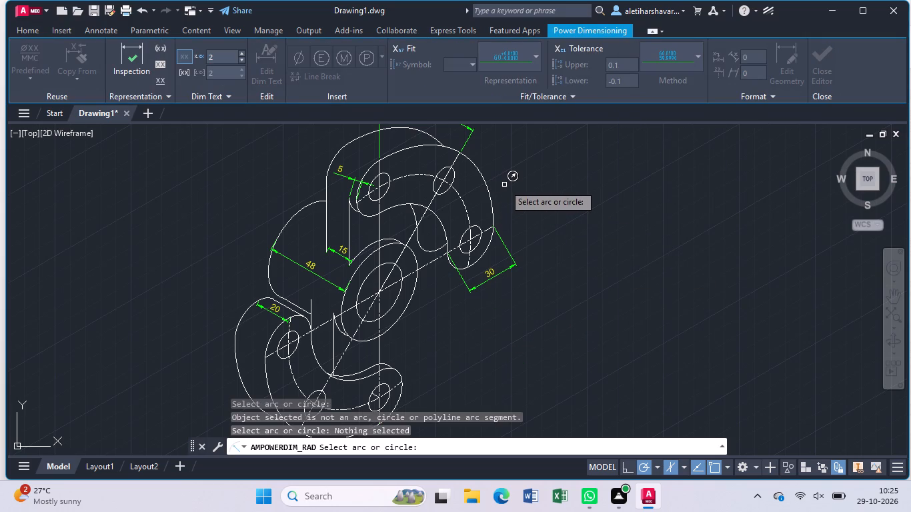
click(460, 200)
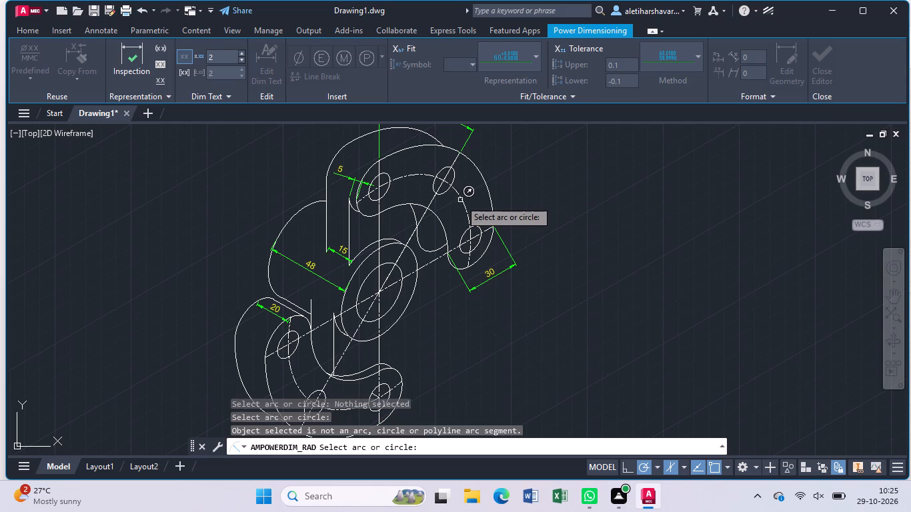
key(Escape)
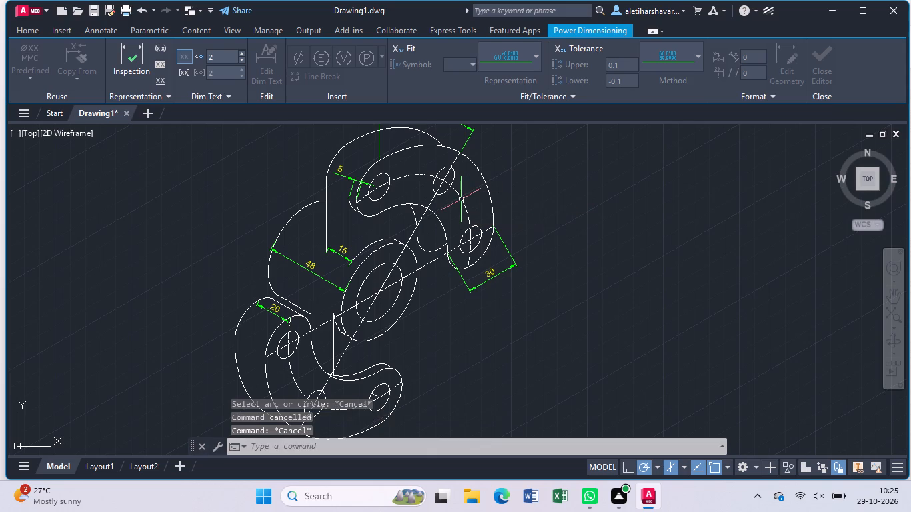
Add a multileader pointing to the upper lobe's outer front outline, with the yellow text R75.
text(ml)
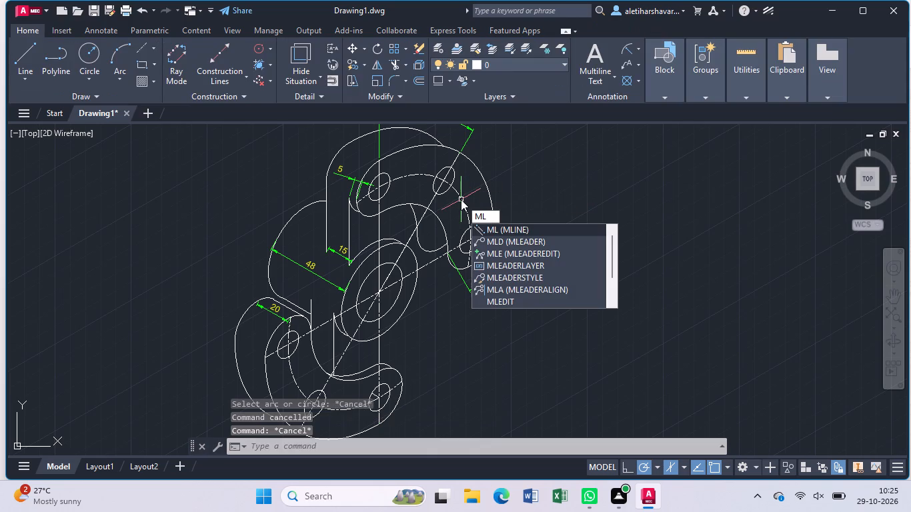
click(513, 241)
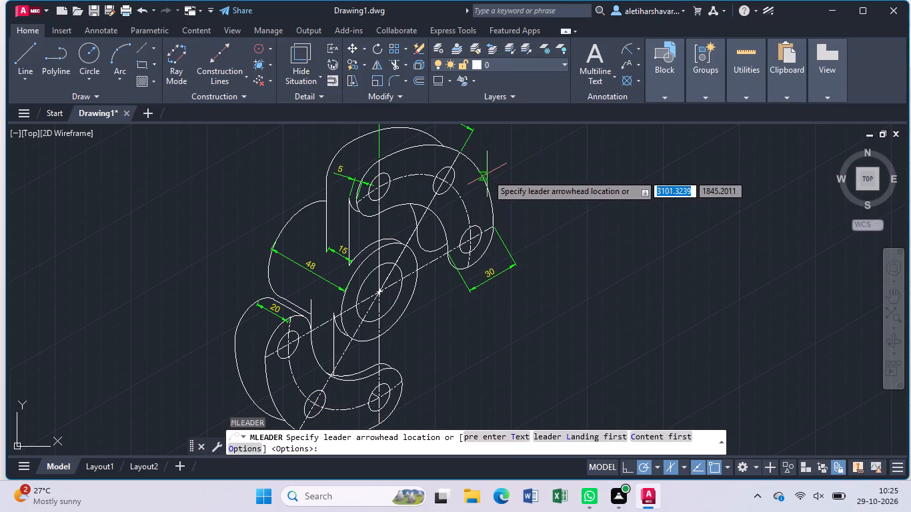
click(481, 173)
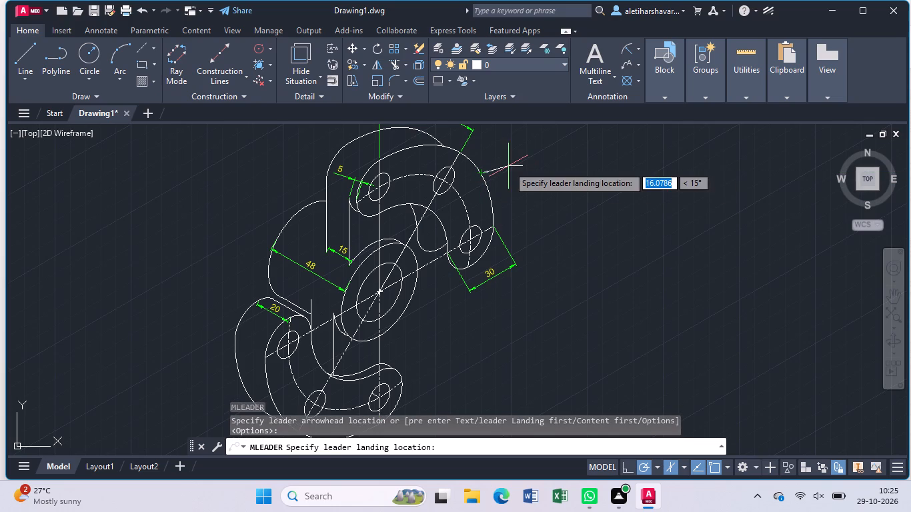
click(508, 166)
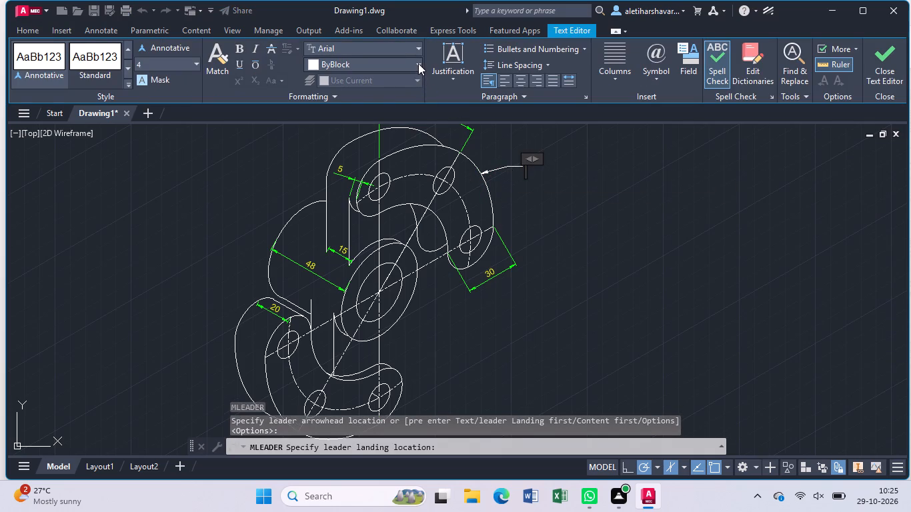
click(418, 63)
click(327, 195)
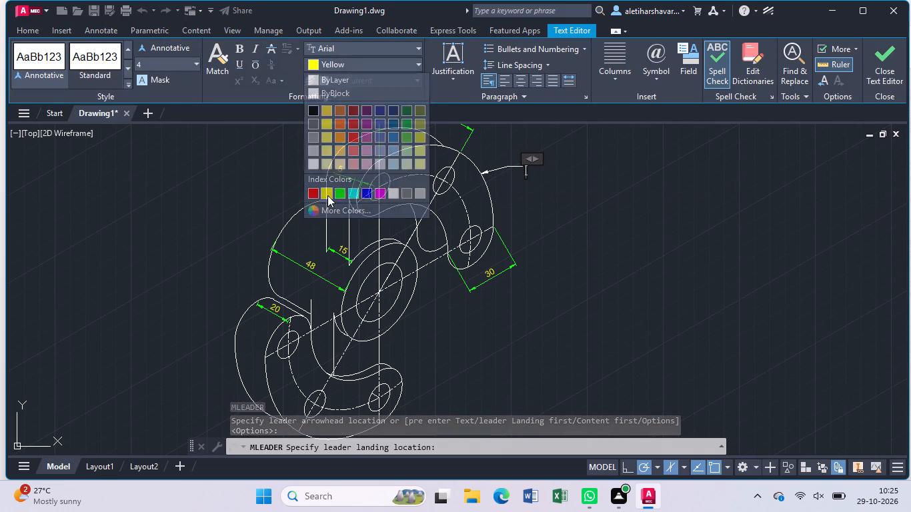
key(shift+r)
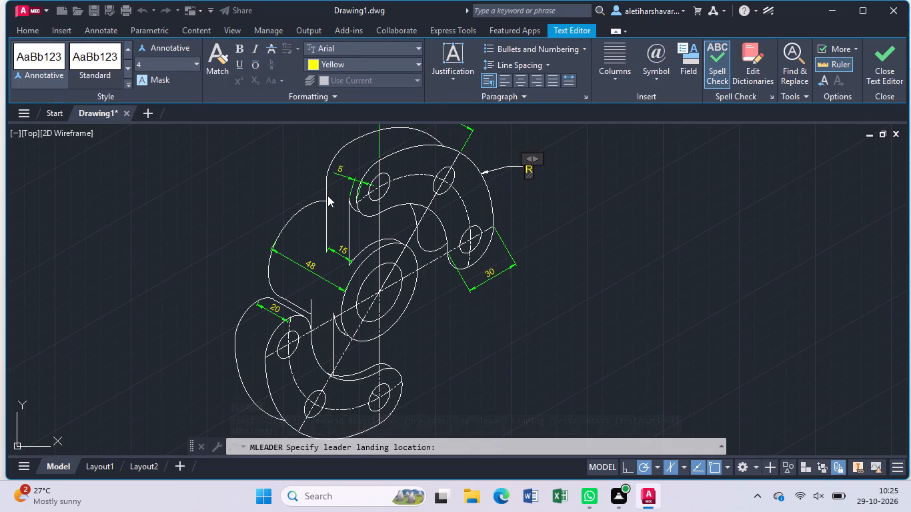
text(75)
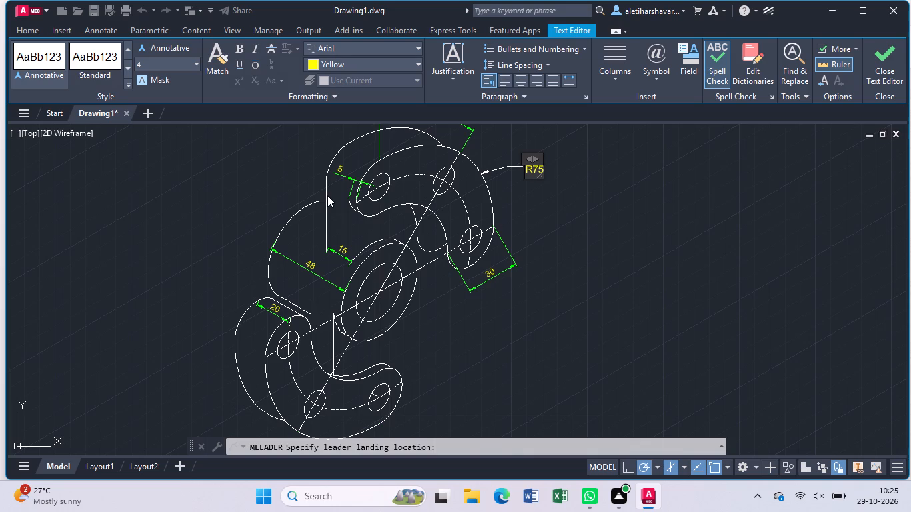
click(327, 195)
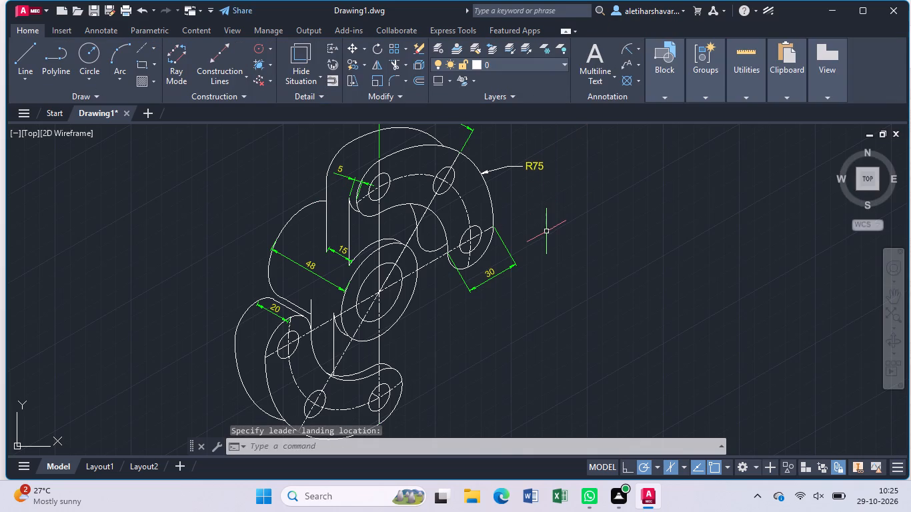
Add a multileader pointing to the upper lobe's hole centreline arc, with the yellow text R60.
key(Return)
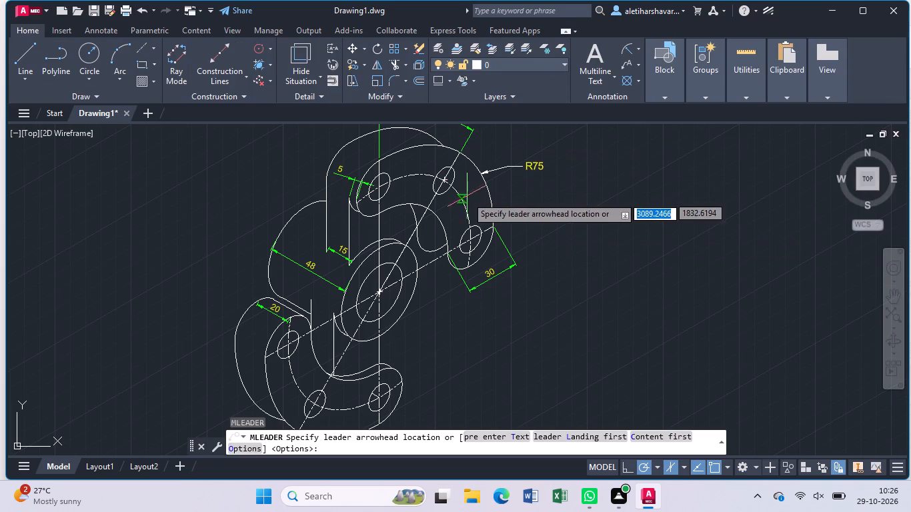
click(469, 215)
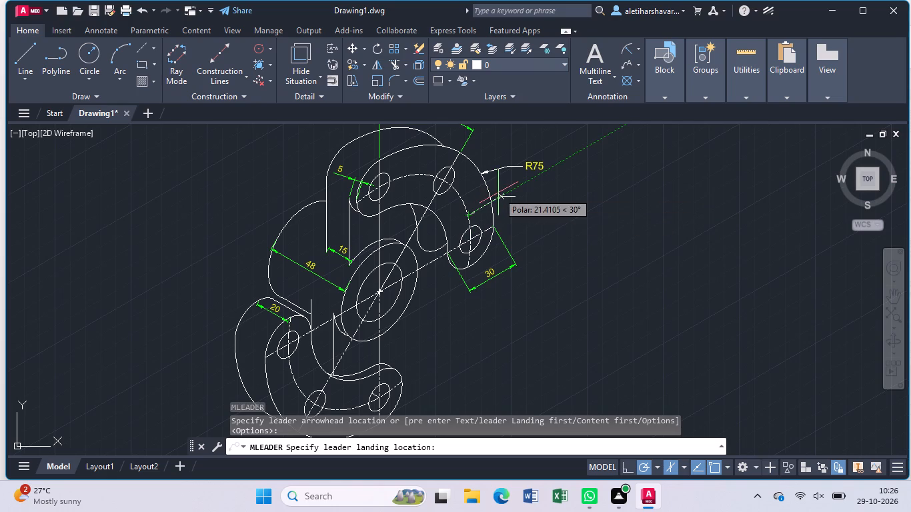
click(498, 193)
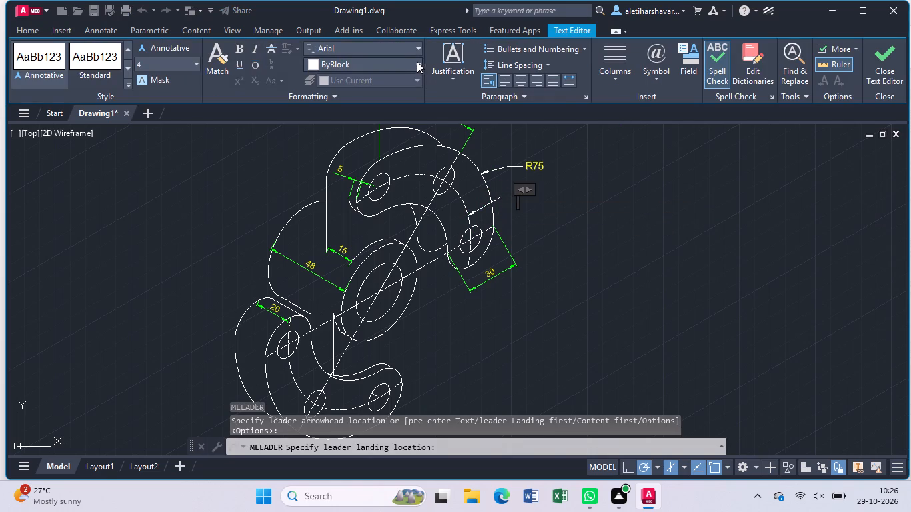
click(419, 63)
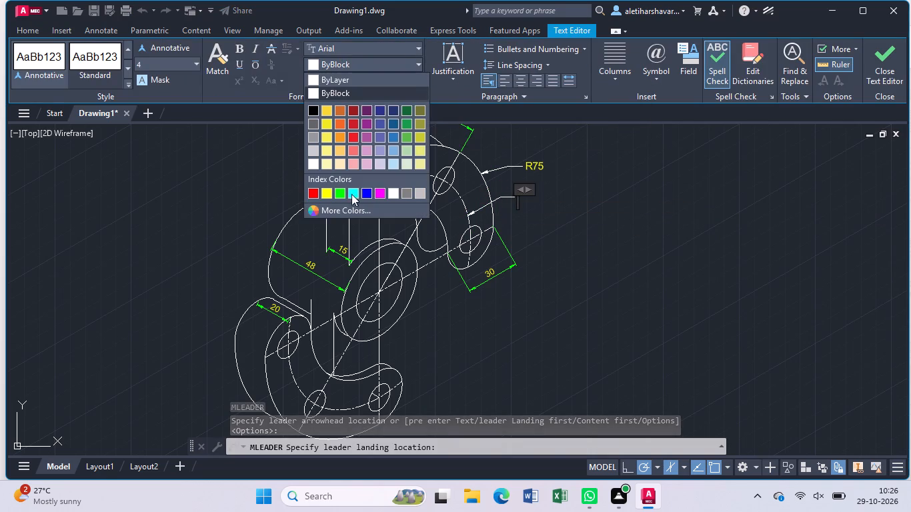
click(330, 193)
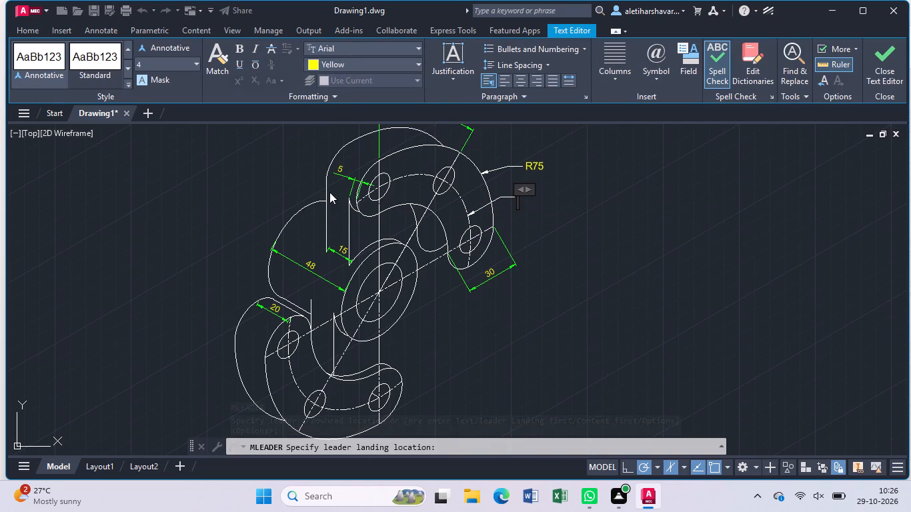
key(shift+r)
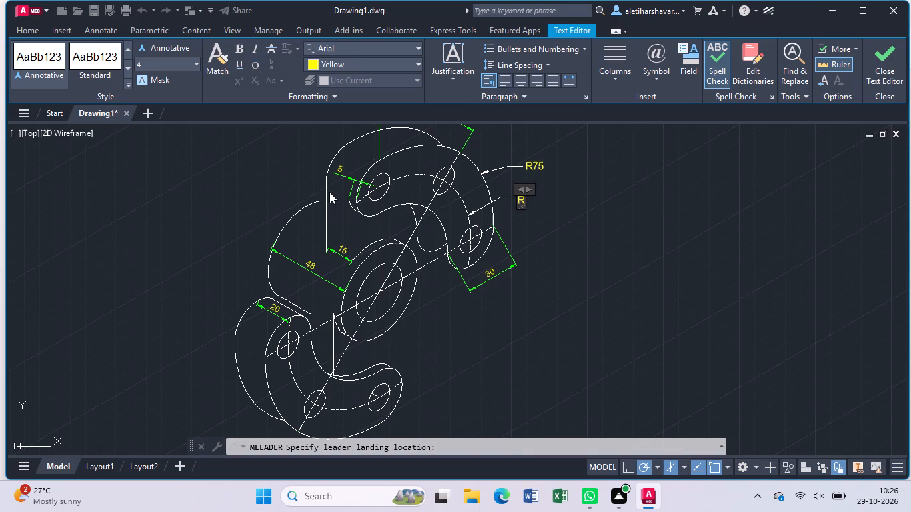
text(60)
key(Return)
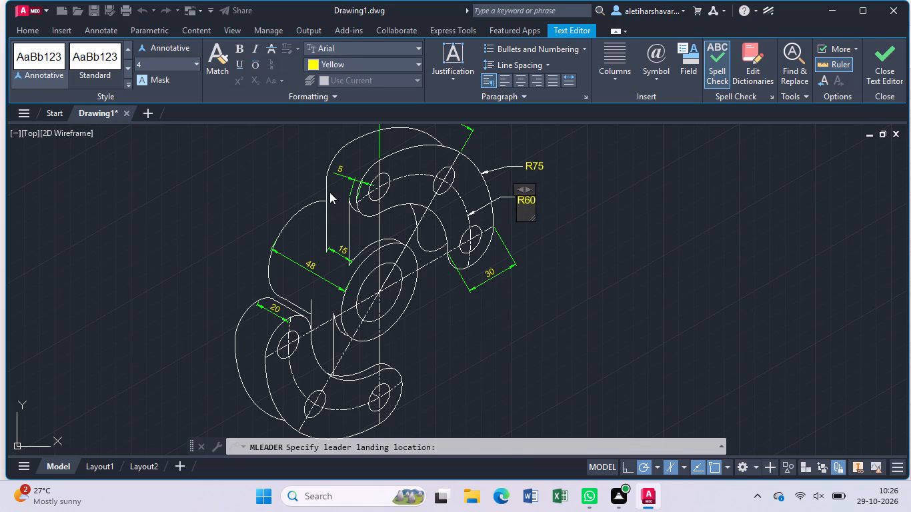
key(BackSpace)
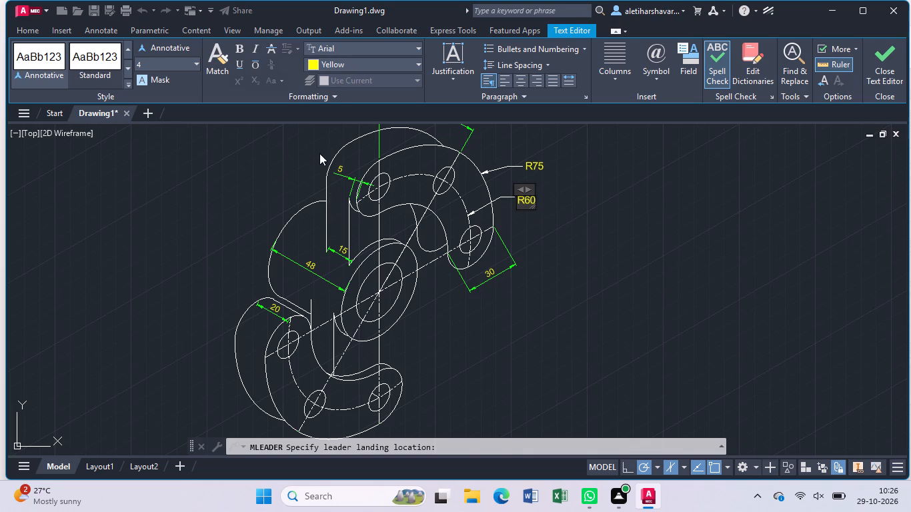
click(319, 153)
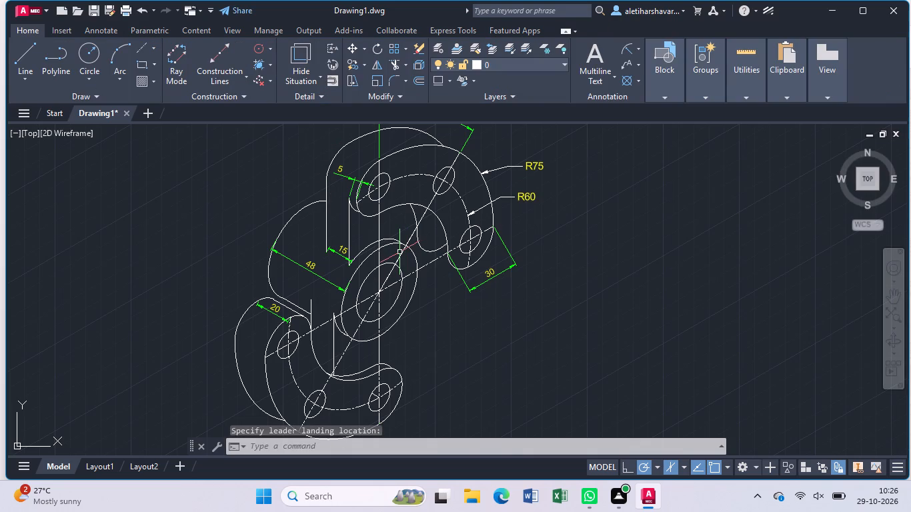
Add a multileader pointing to the upper lobe's inner outline near its first hole, with the yellow text R45.
text(ml)
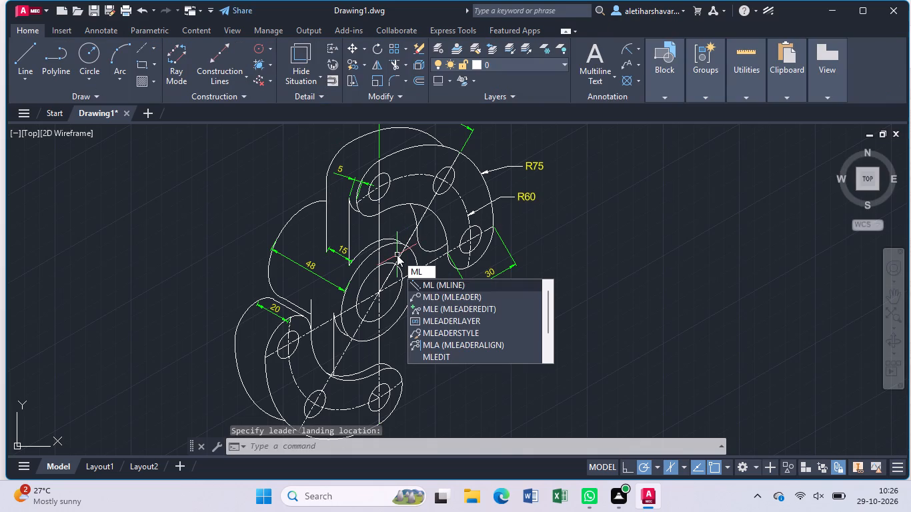
click(444, 294)
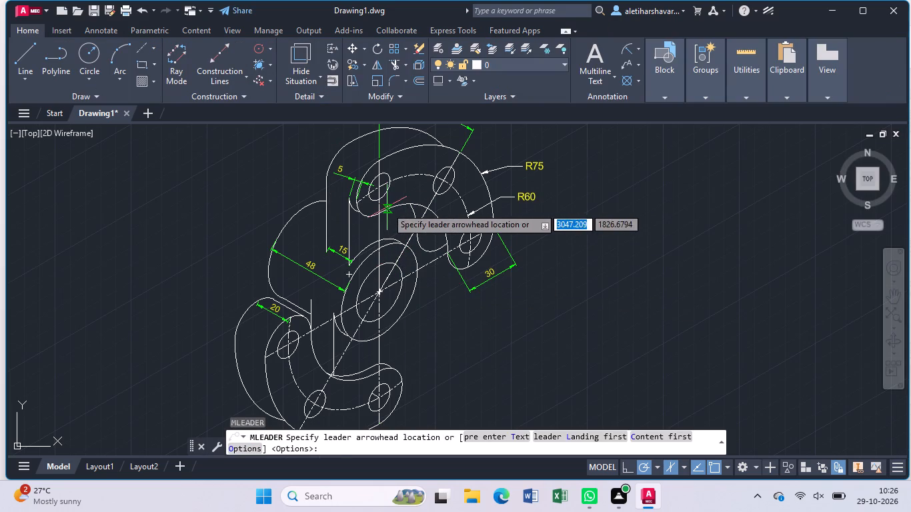
click(391, 209)
click(395, 196)
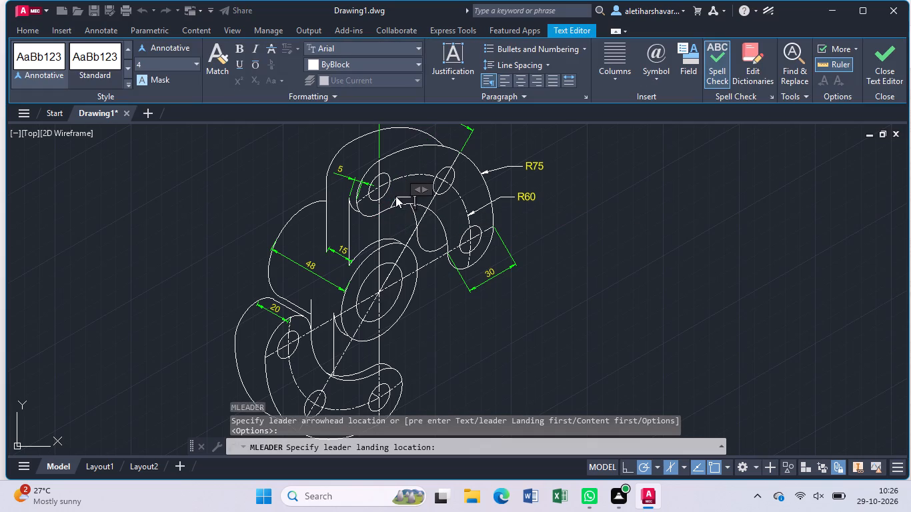
click(419, 63)
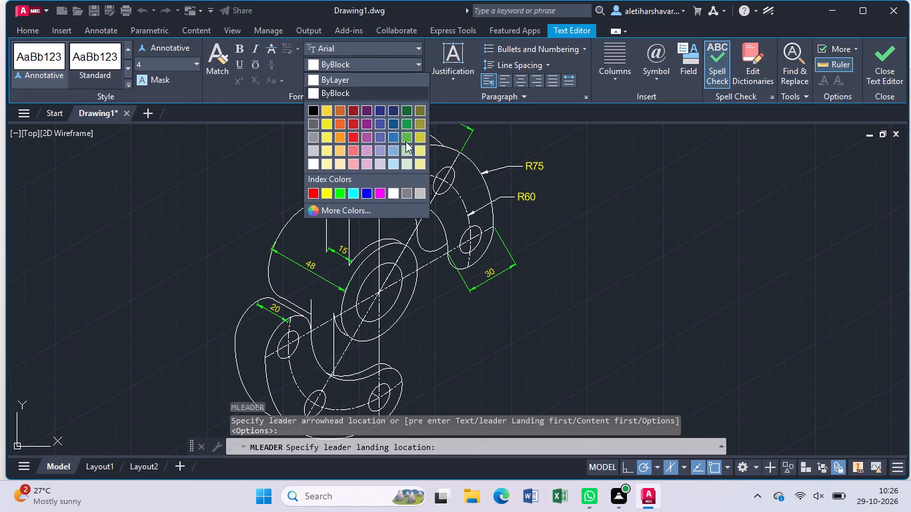
click(327, 195)
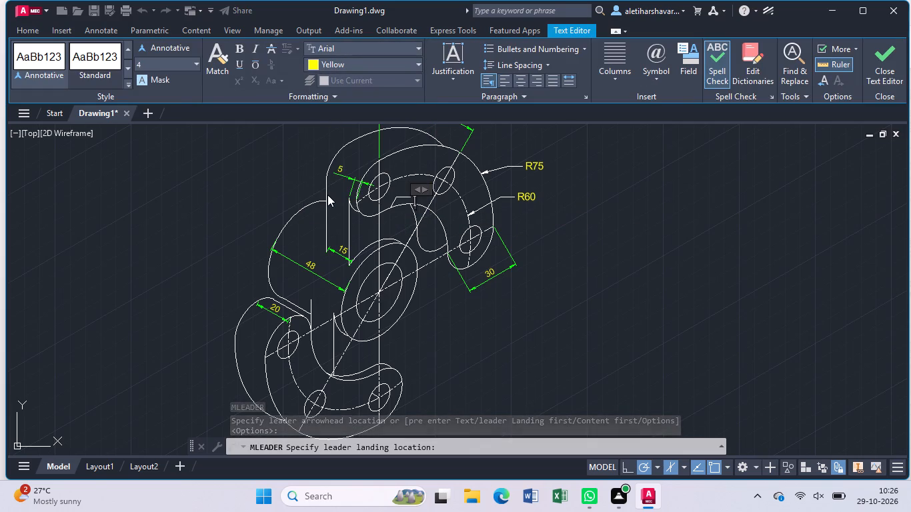
key(shift+r)
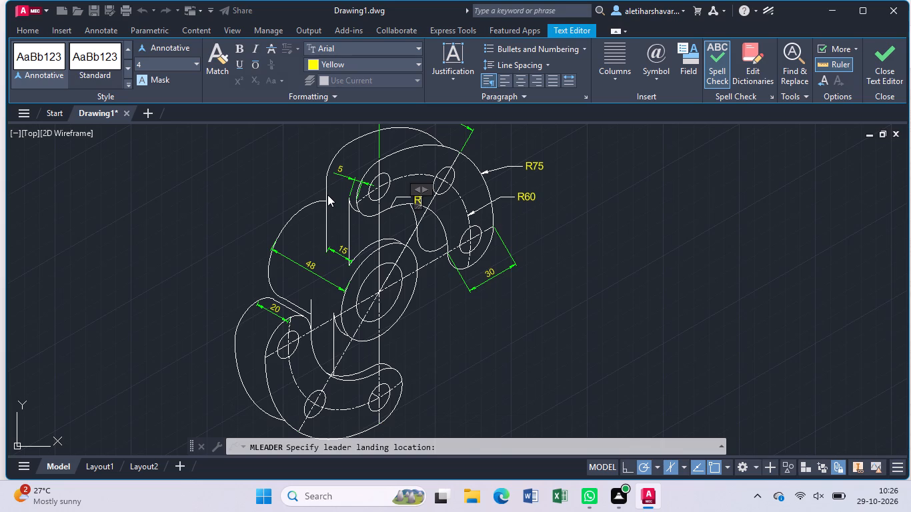
text(45)
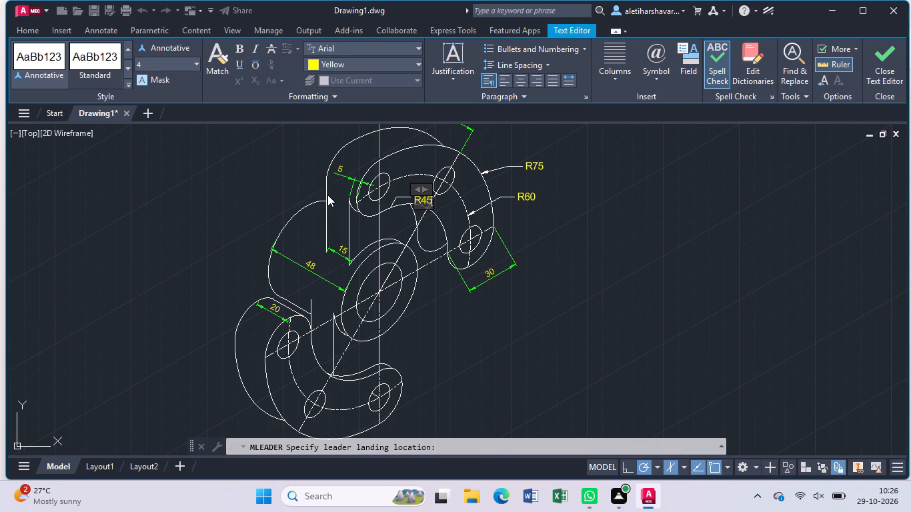
click(329, 195)
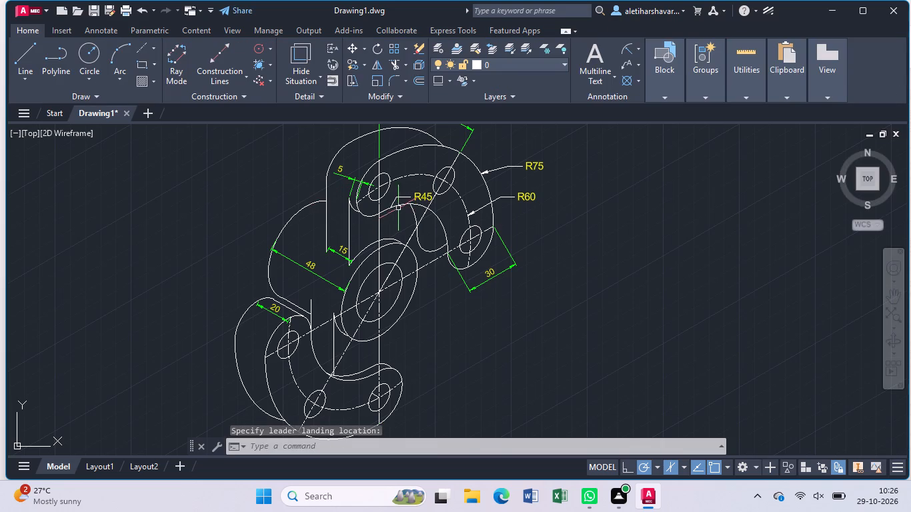
Move the R45 leader text slightly closer to the upper lobe's first hole.
click(424, 196)
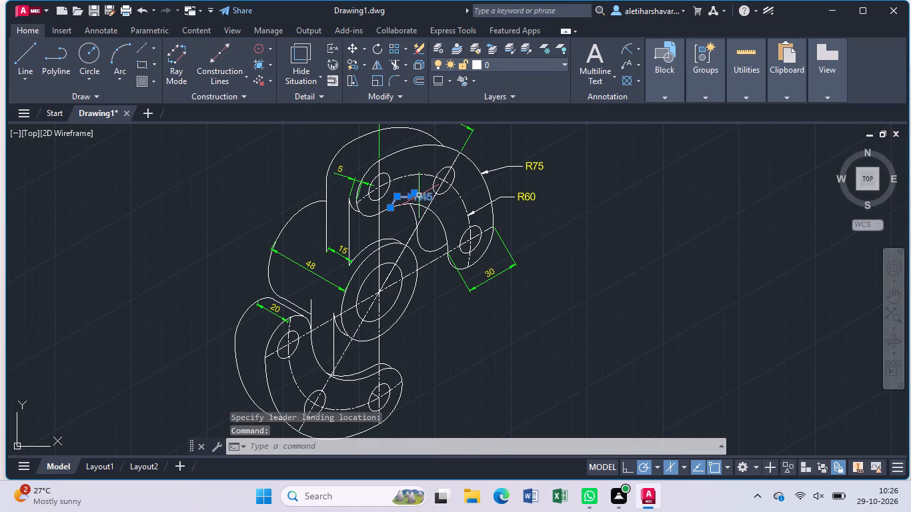
click(416, 194)
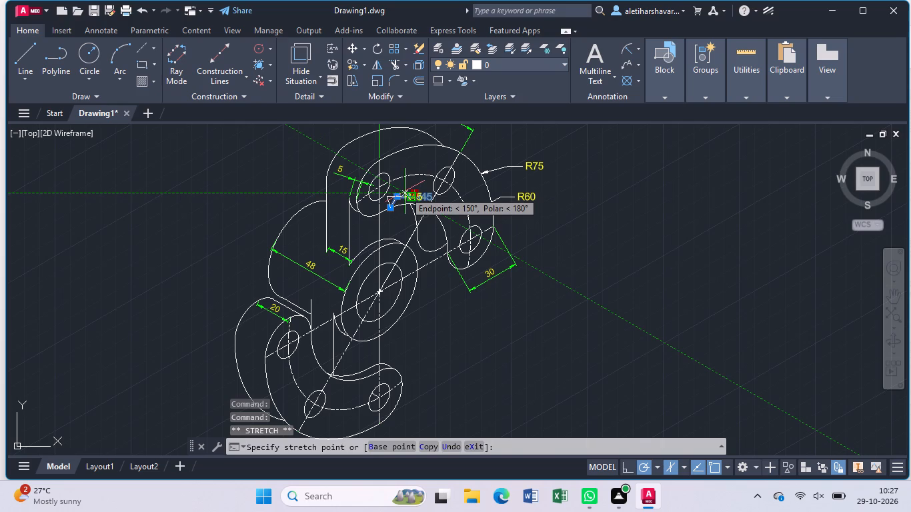
click(405, 191)
Add a multileader pointing to the boss's outer front ellipse, with the yellow text Ø50.
key(Return)
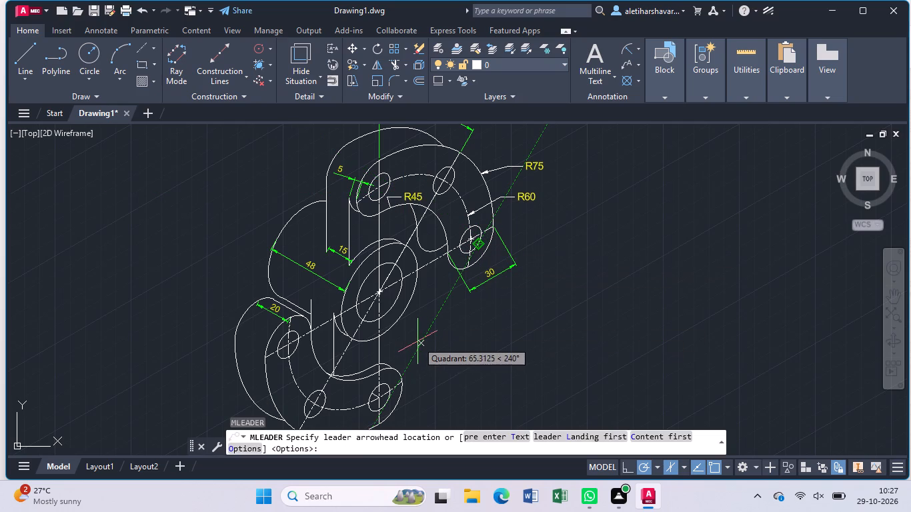
middle_drag(417, 340, 415, 314)
scroll(401, 249, up, 1)
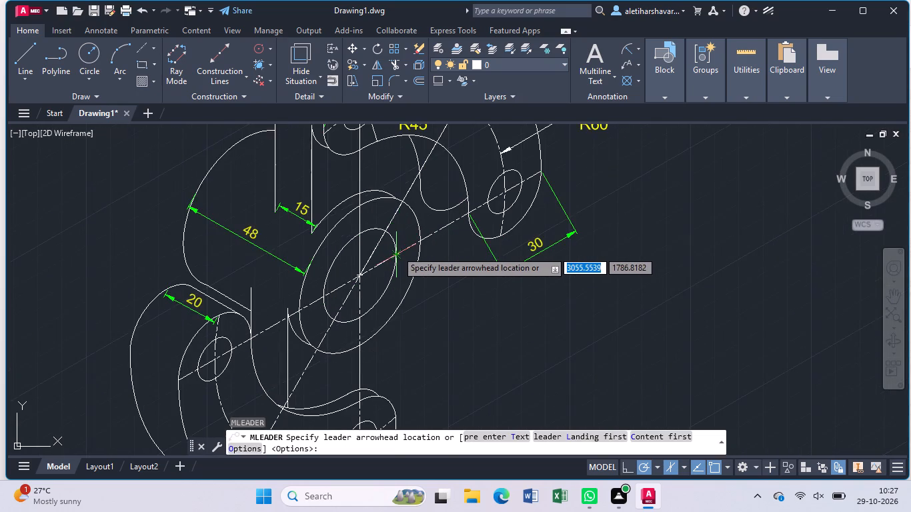
scroll(397, 251, up, 1)
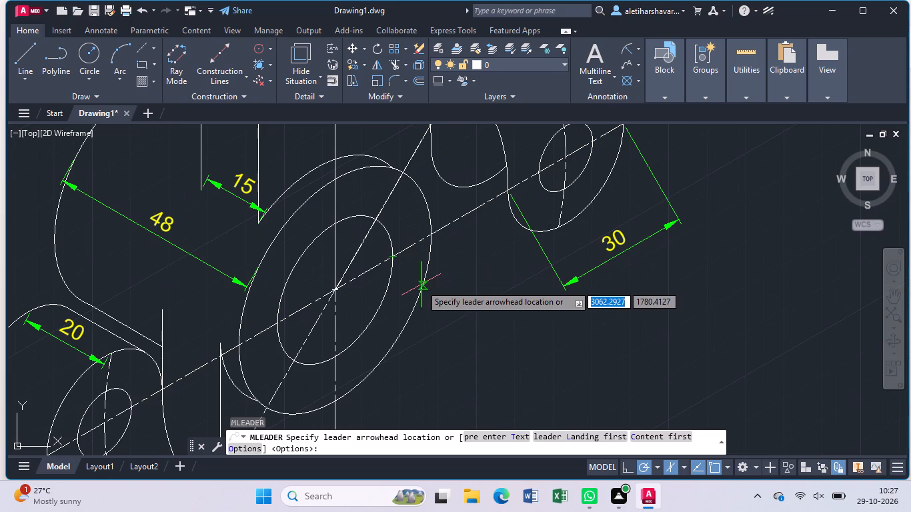
click(423, 288)
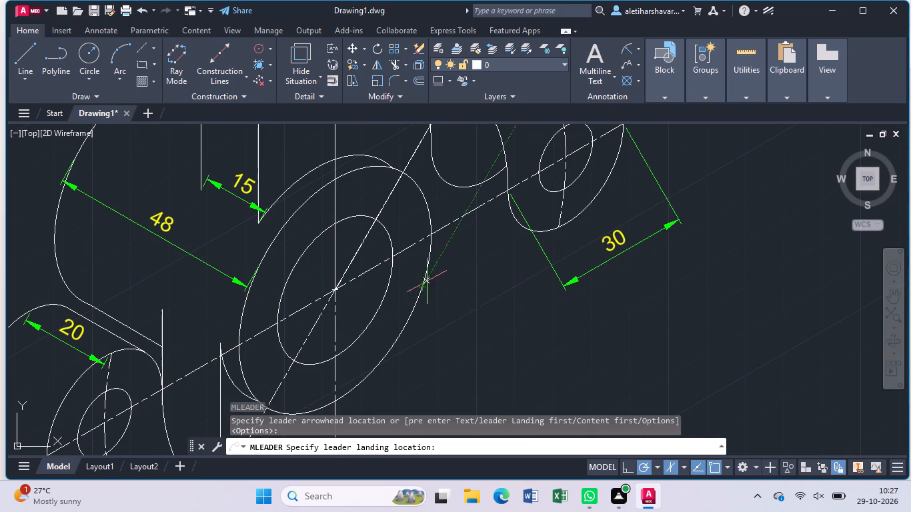
click(432, 277)
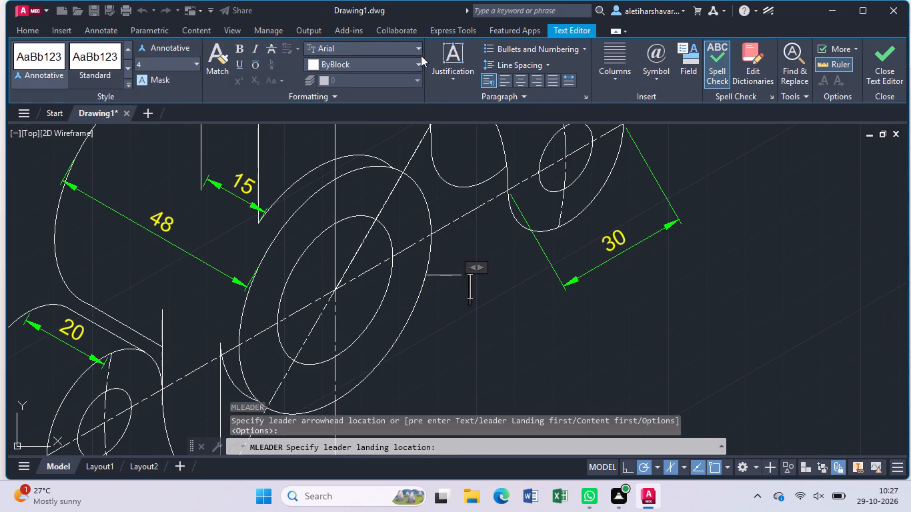
click(419, 63)
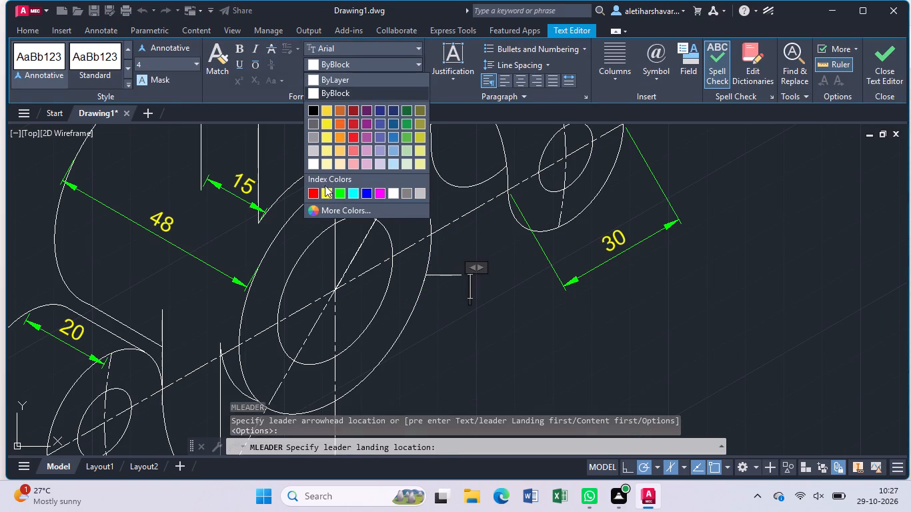
click(324, 189)
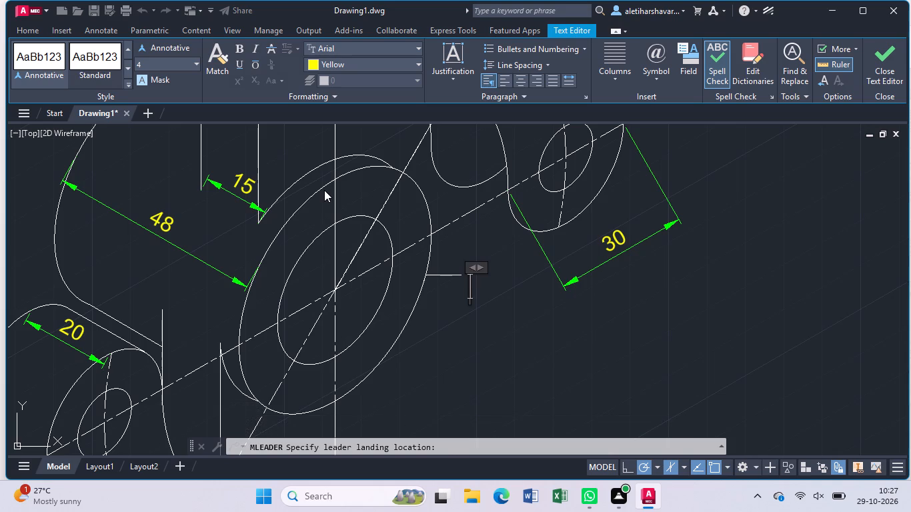
text(%%c)
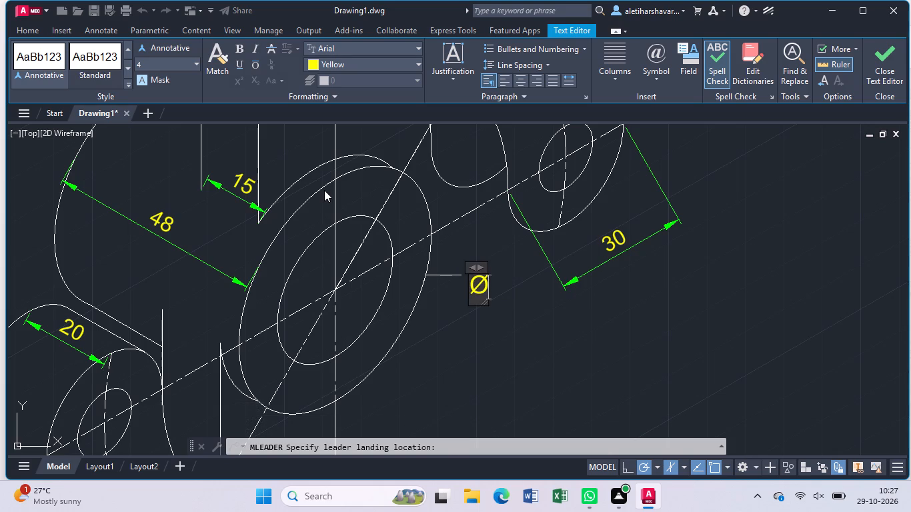
text(50)
click(324, 190)
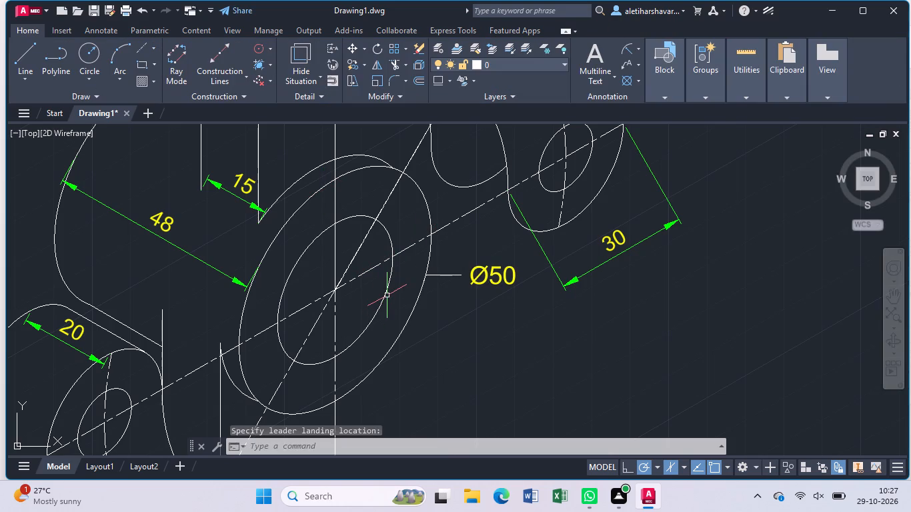
Add a multileader pointing to the boss's inner bore ellipse, with the yellow text Ø30.
text(ml)
click(431, 337)
click(343, 351)
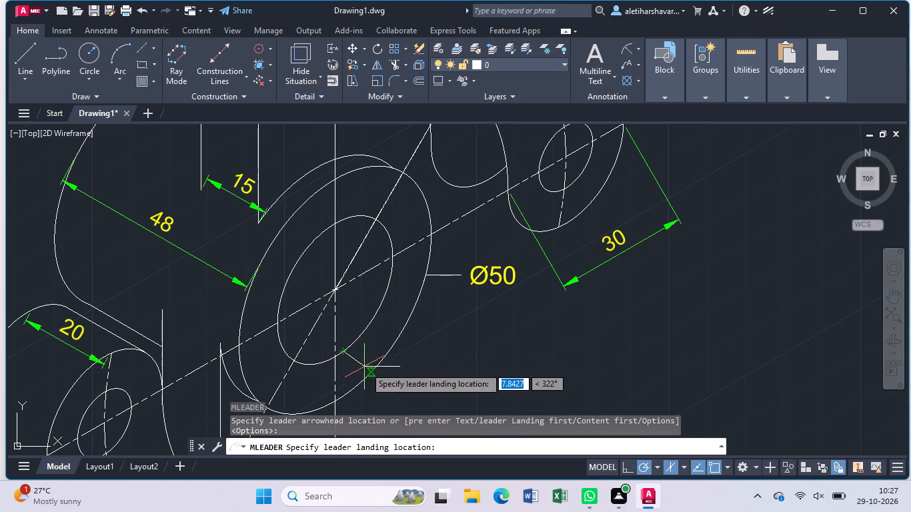
click(390, 403)
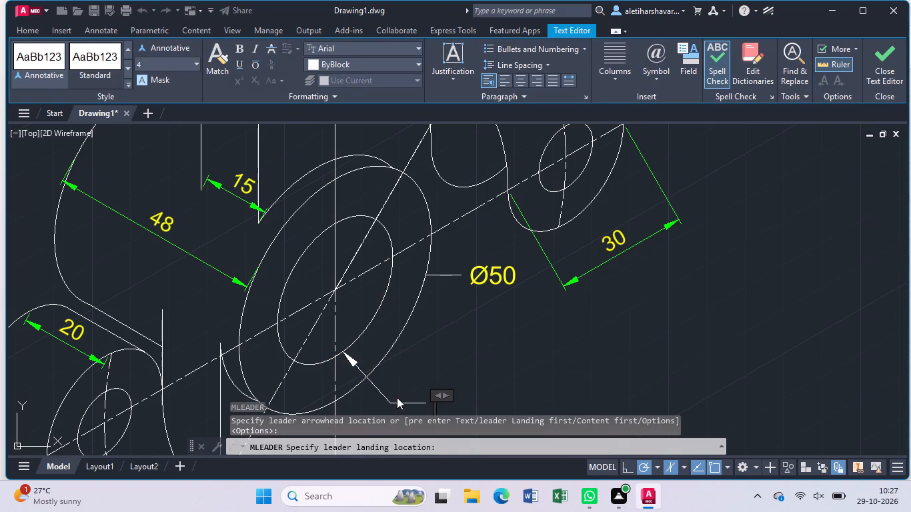
click(420, 59)
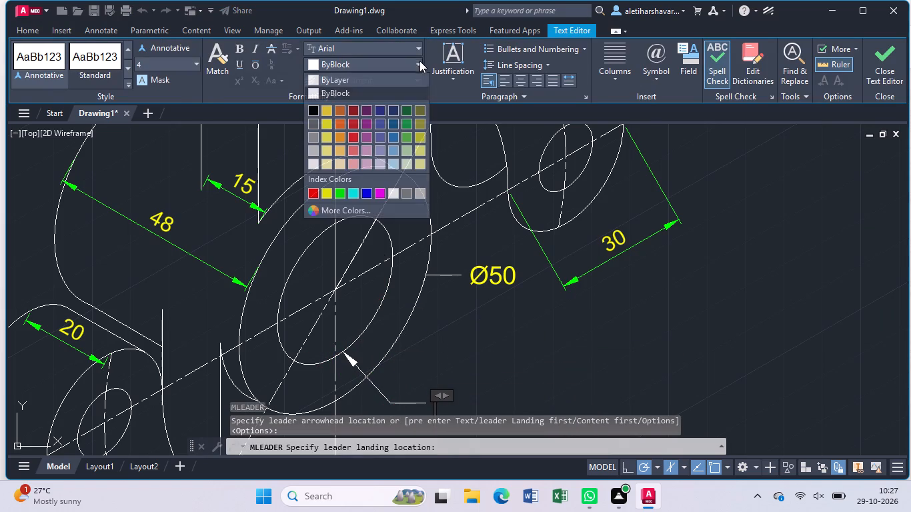
click(326, 191)
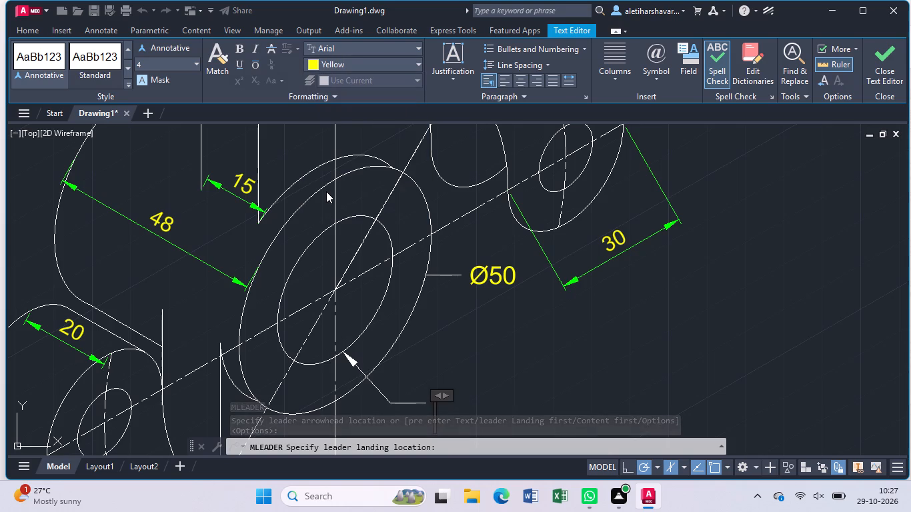
text(%%)
key(v)
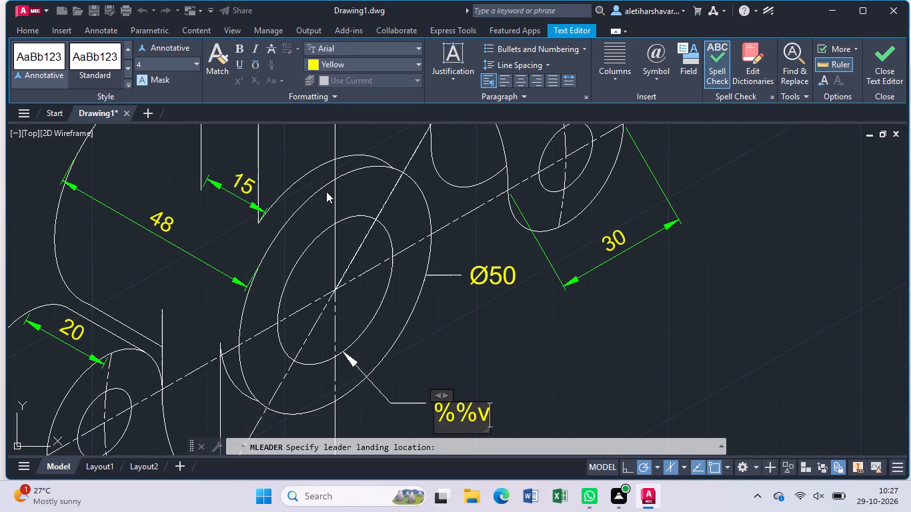
key(BackSpace)
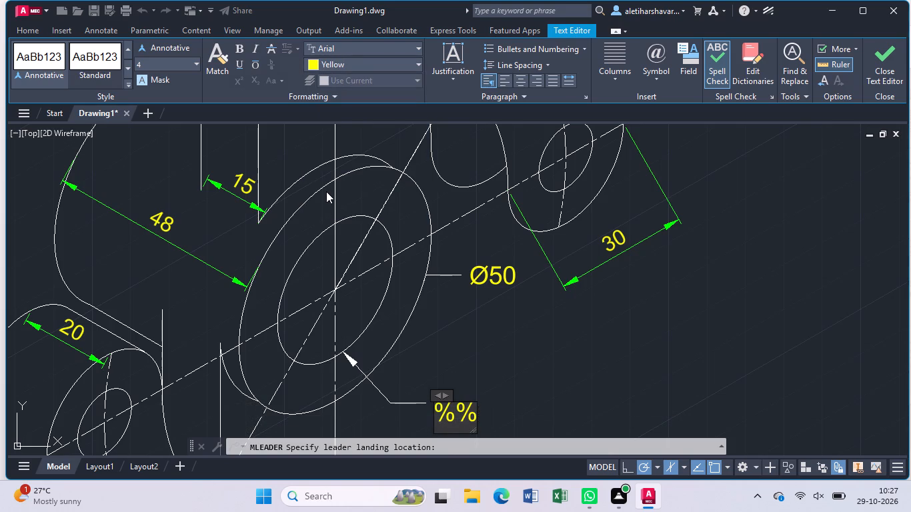
key(c)
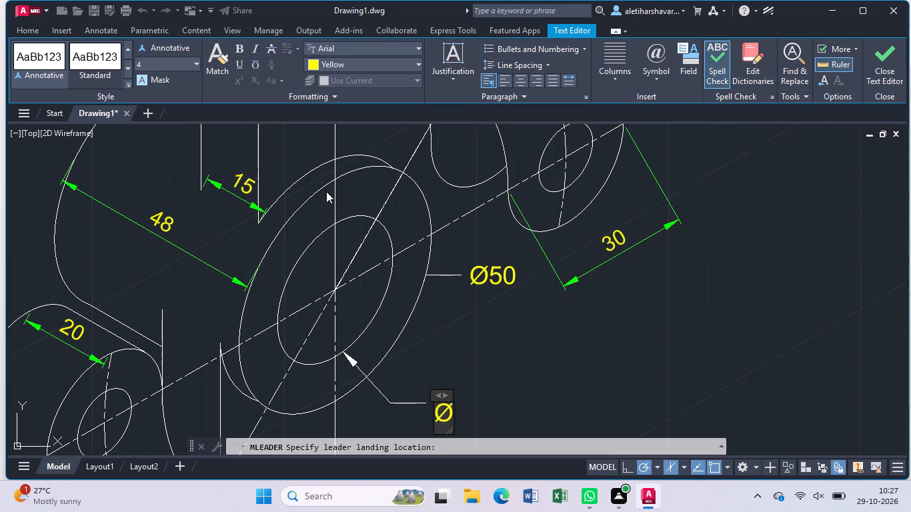
text(30)
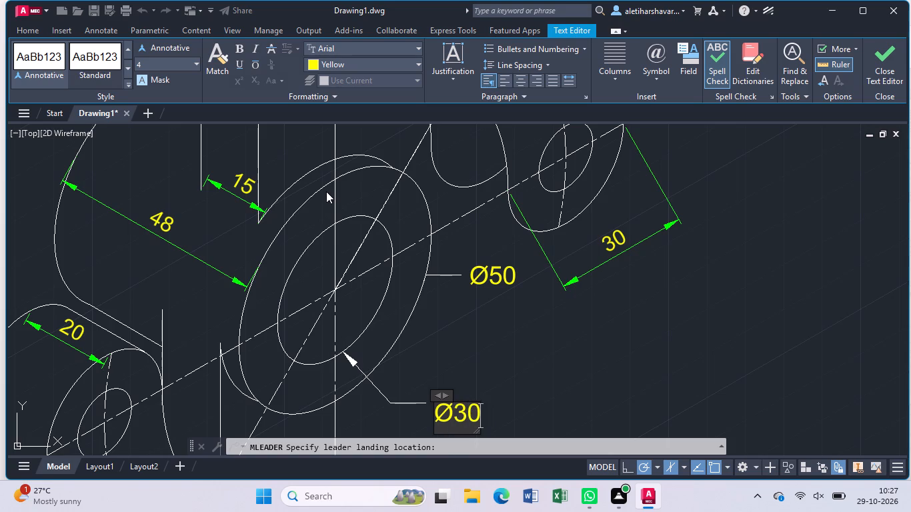
click(326, 191)
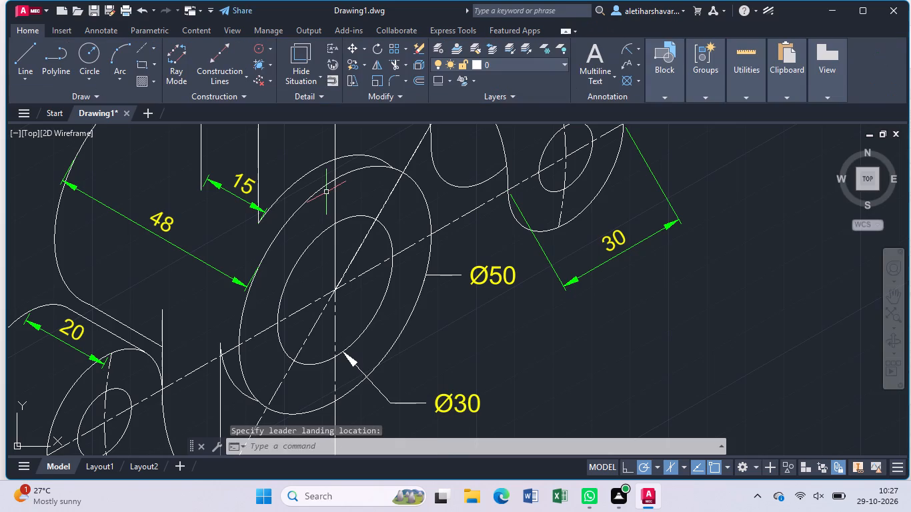
Delete the short stray line inside the lower lobe's end hole, the one directly below the boss.
scroll(330, 201, down, 2)
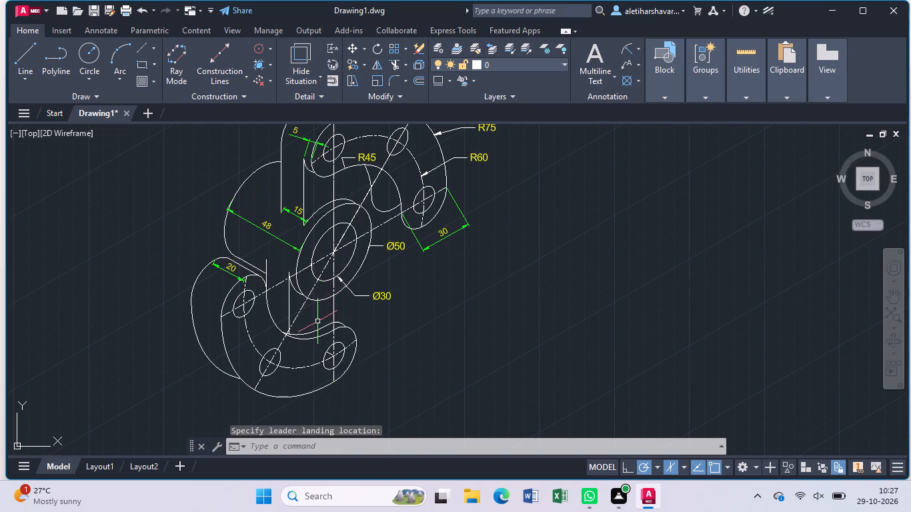
middle_drag(318, 321, 301, 255)
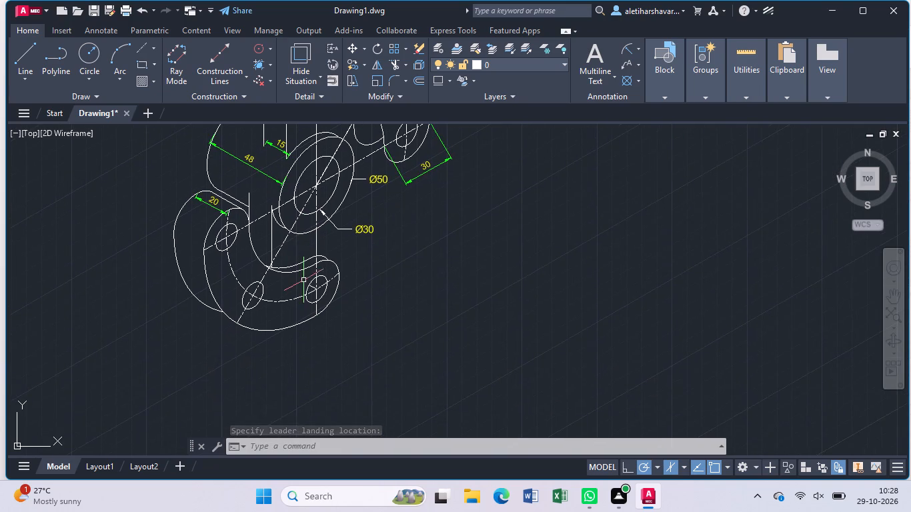
scroll(303, 280, up, 1)
click(318, 290)
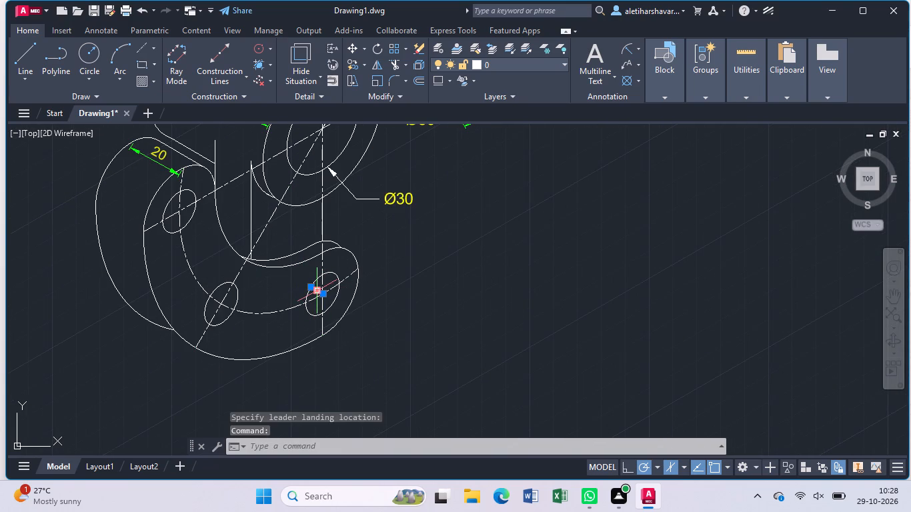
key(Delete)
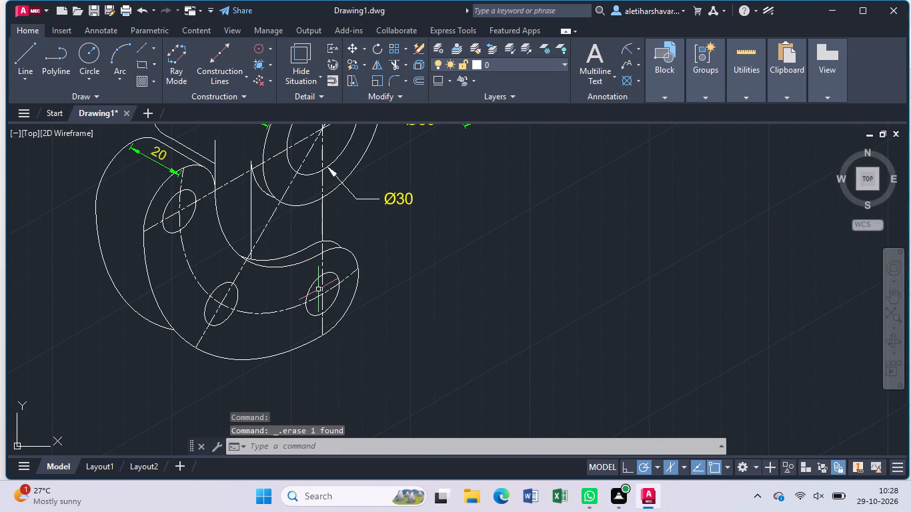
Add a multileader pointing to the lower lobe's end hole directly below the boss, with the yellow text Ø15 x6 holes.
text(ml)
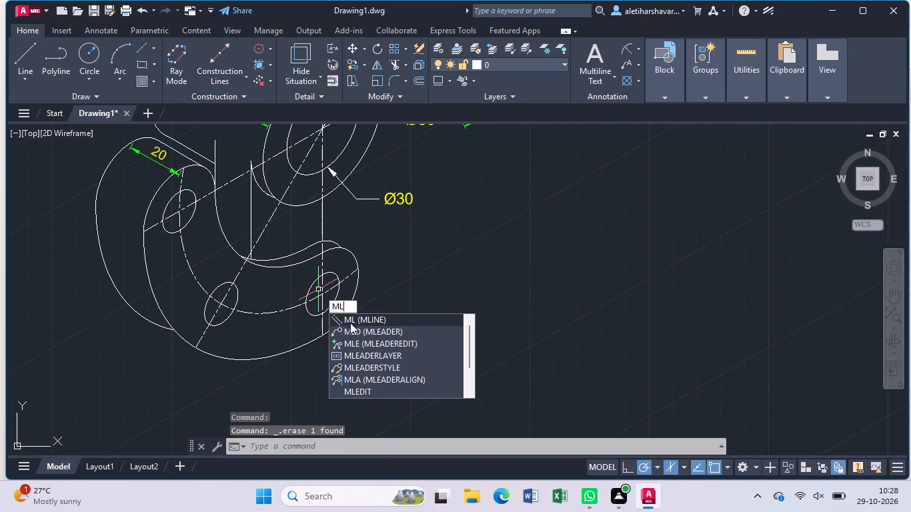
click(357, 331)
click(330, 298)
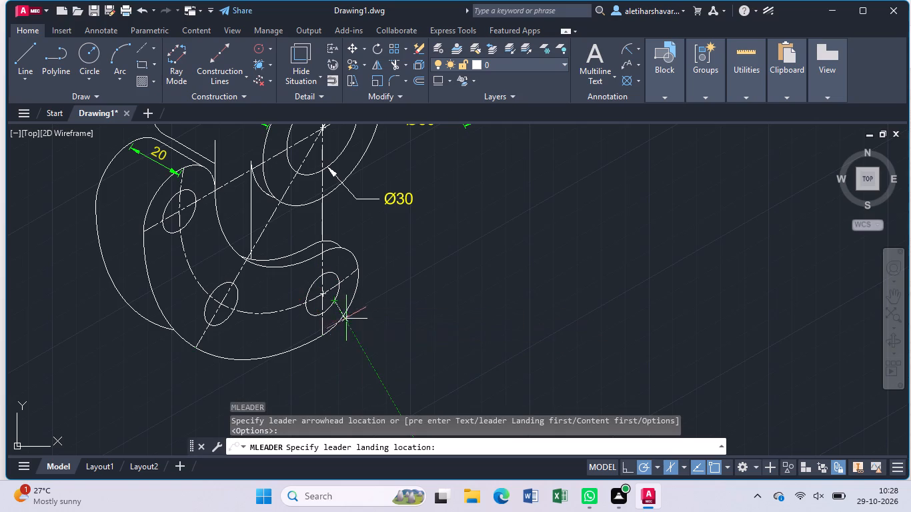
click(349, 324)
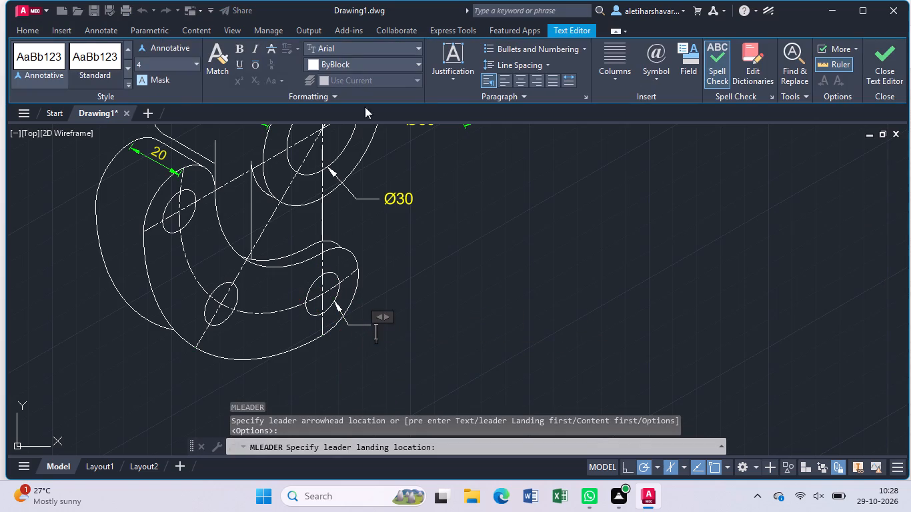
click(419, 64)
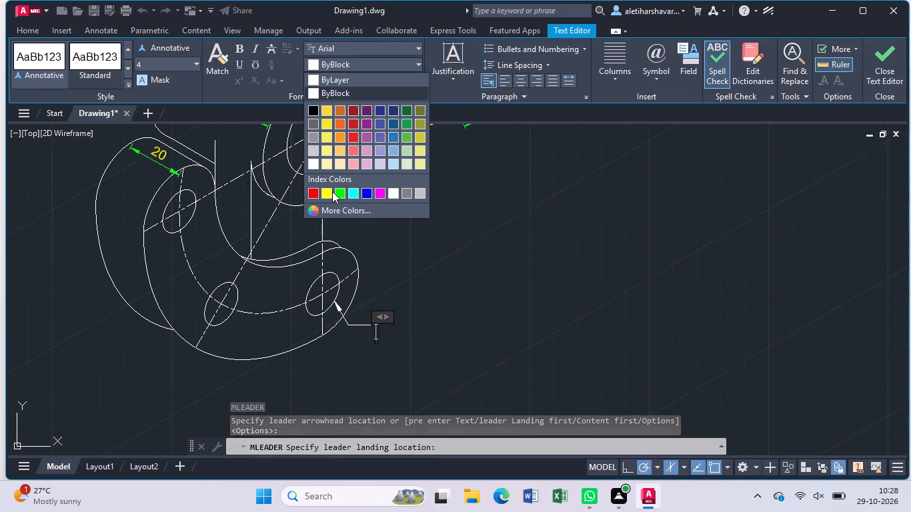
click(329, 193)
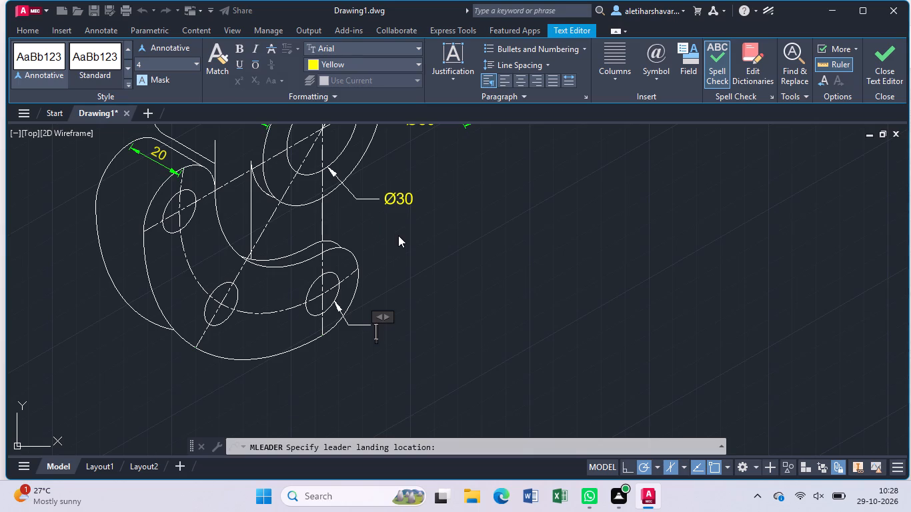
text(%%C)
text(15)
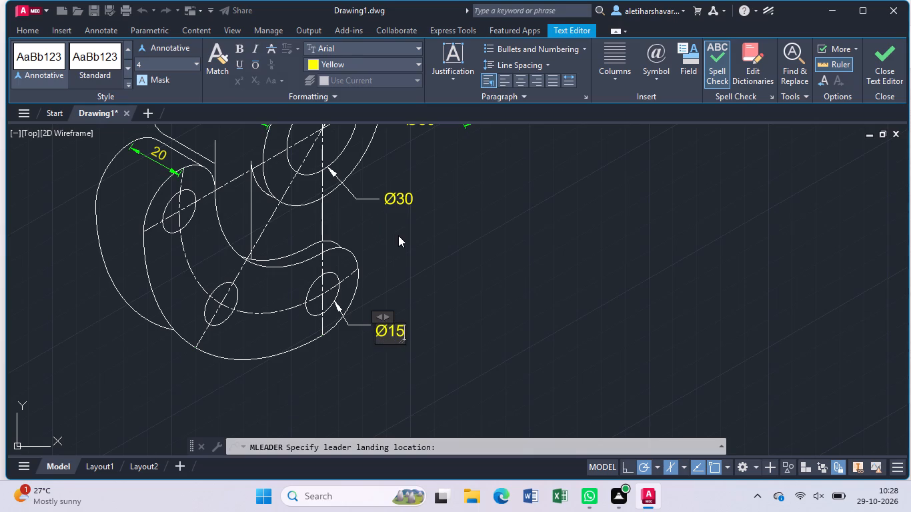
key(space)
key(x)
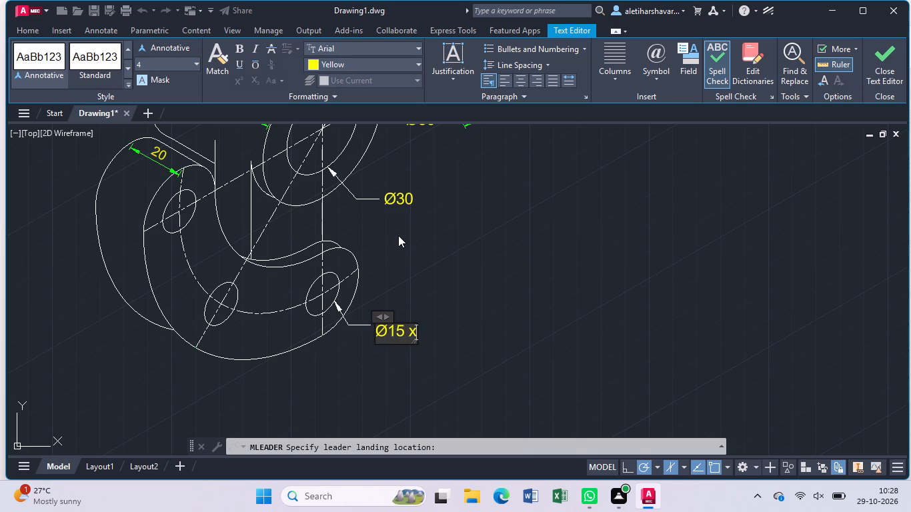
text(6 hol)
text(es)
click(397, 236)
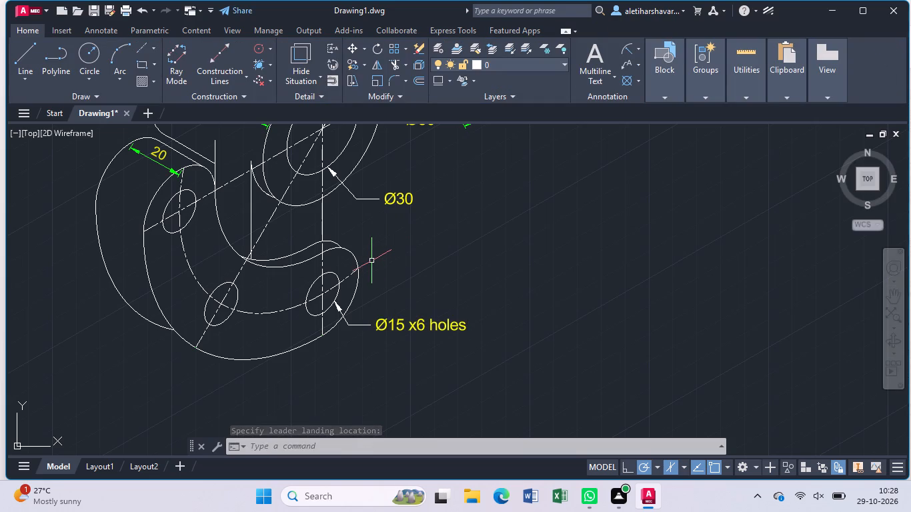
Add a multileader pointing to the lower lobe's rounded outer end just above the Ø15 hole leader, with the yellow text Ø30.
middle_drag(374, 260, 375, 336)
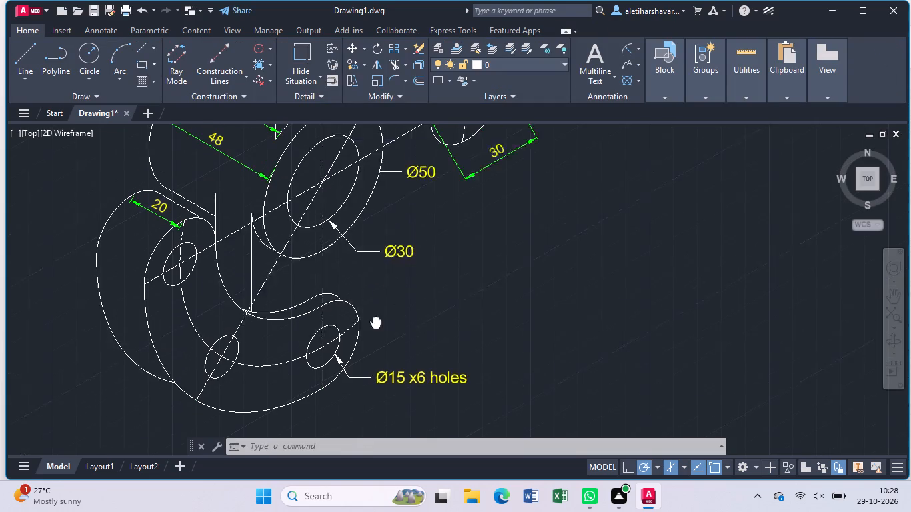
middle_drag(375, 336, 376, 377)
middle_drag(483, 321, 481, 351)
scroll(482, 331, down, 1)
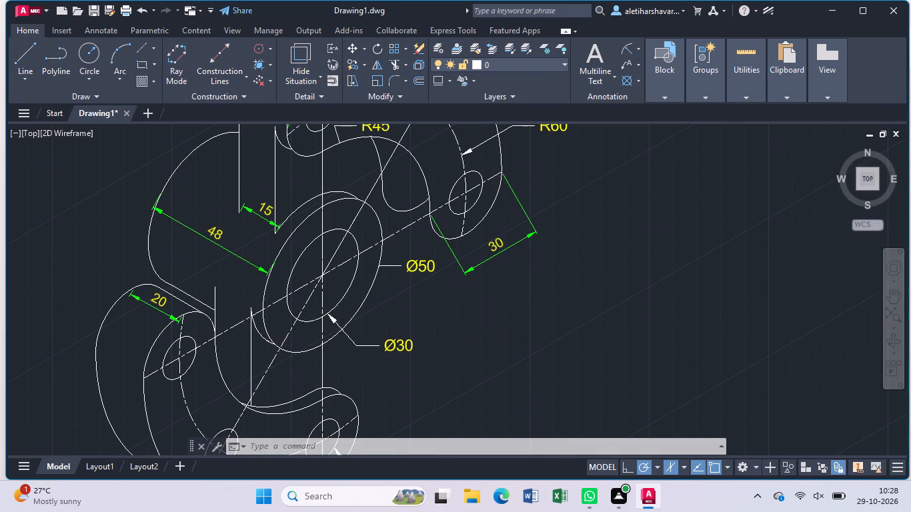
scroll(482, 331, up, 1)
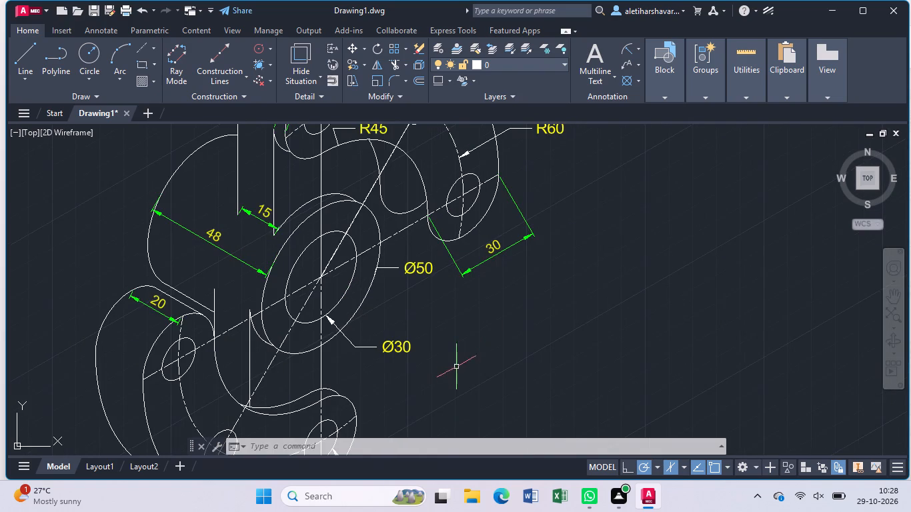
middle_drag(455, 367, 453, 265)
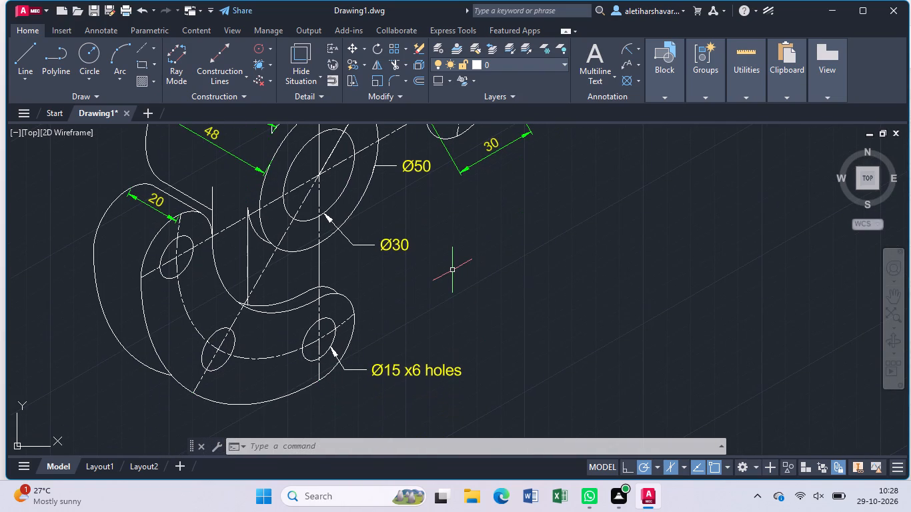
text(ml)
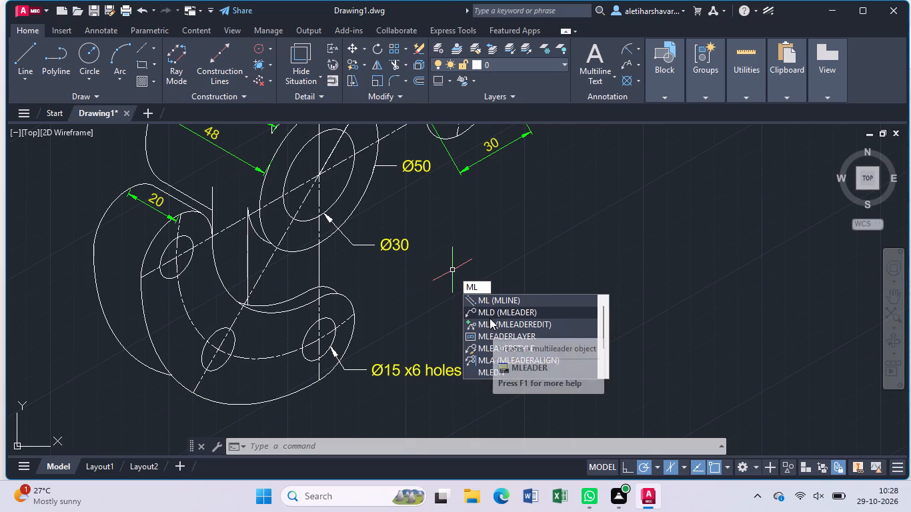
click(490, 313)
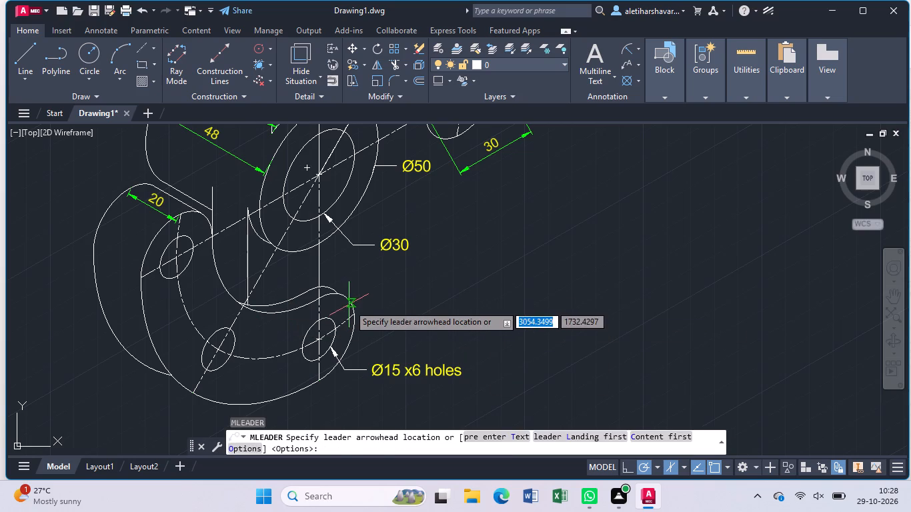
click(348, 305)
click(365, 306)
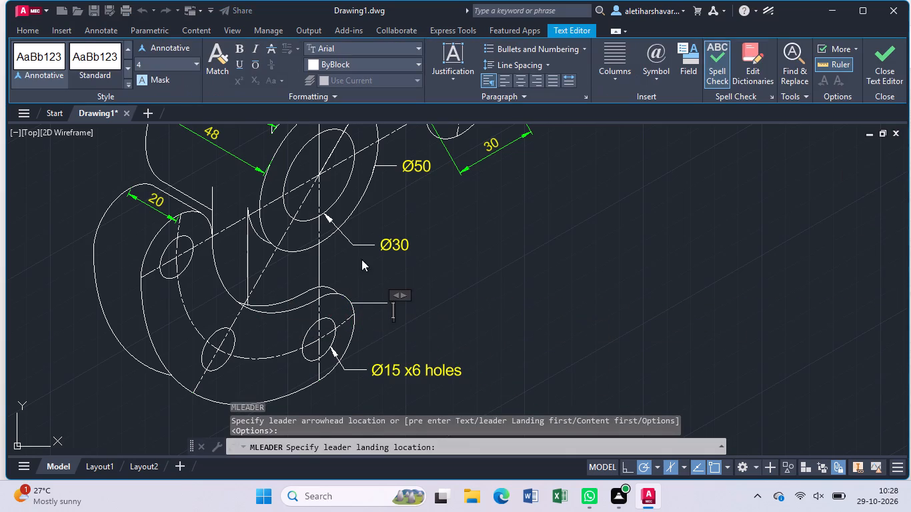
click(419, 63)
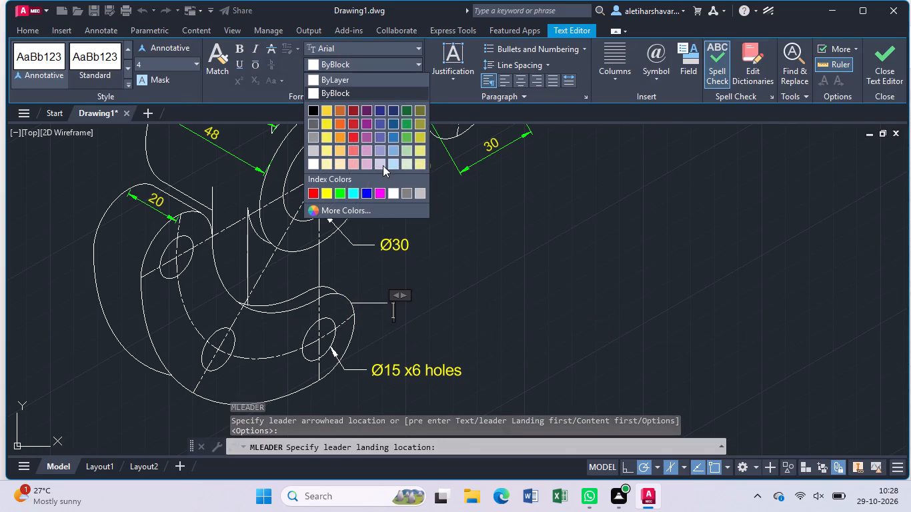
click(329, 193)
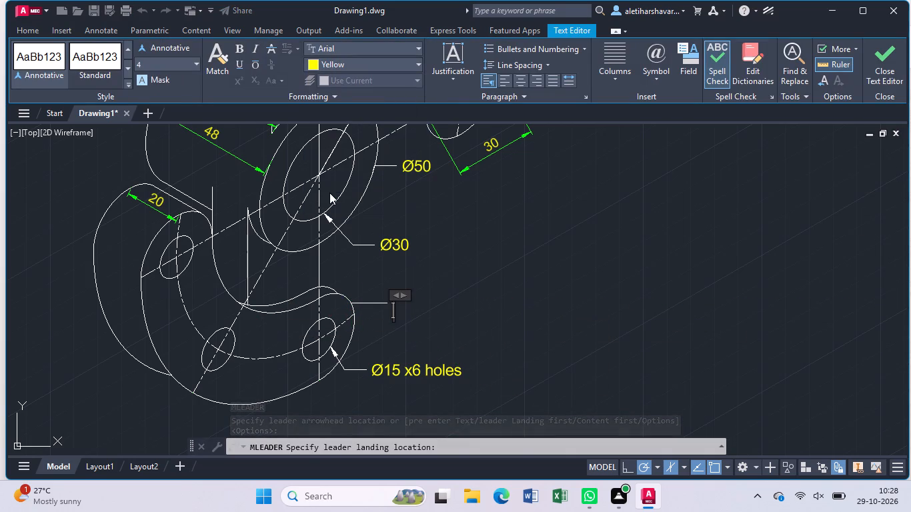
text(%%c)
text(30)
click(329, 193)
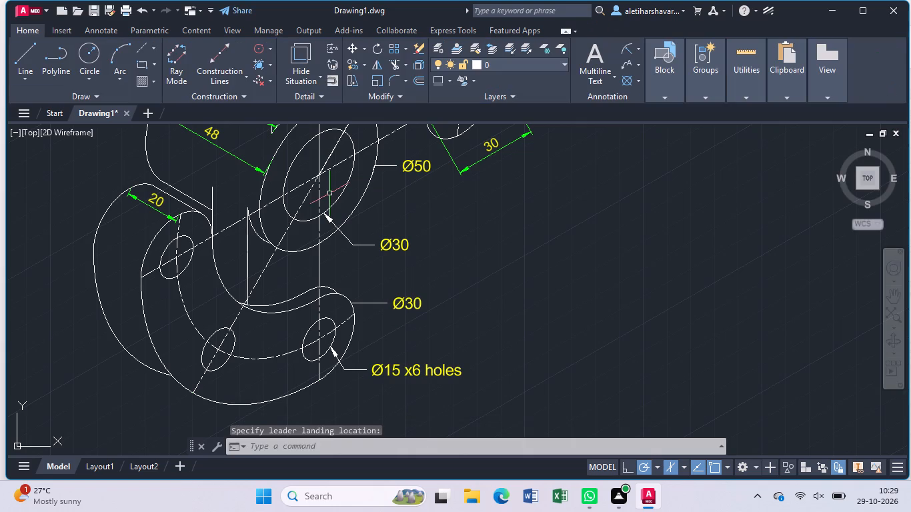
Add an aligned dimension from the lower end of the web line to the lower lobe's rear edge at the vertical centerline, with text 30.
scroll(335, 267, down, 1)
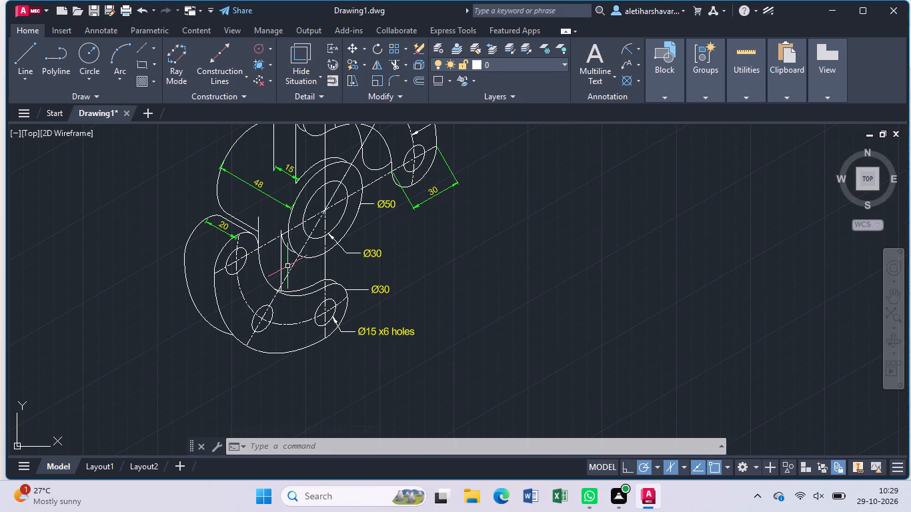
scroll(287, 266, up, 2)
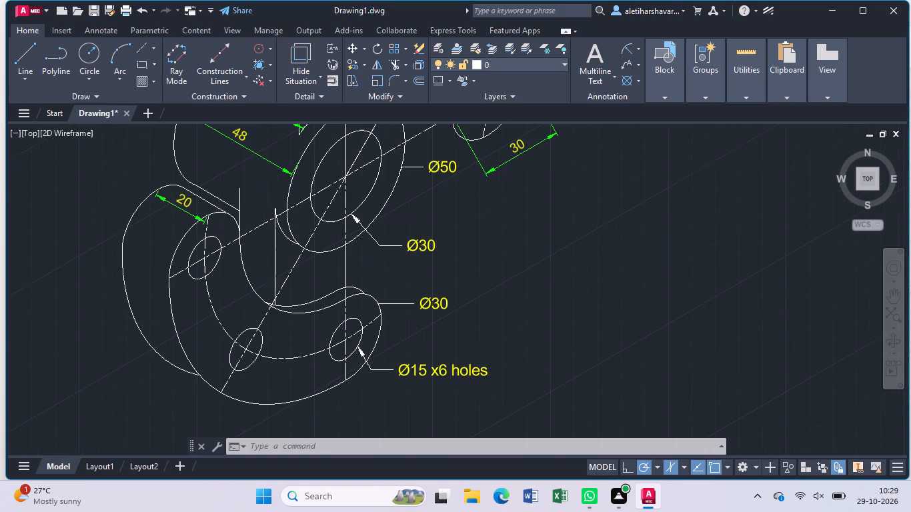
click(638, 47)
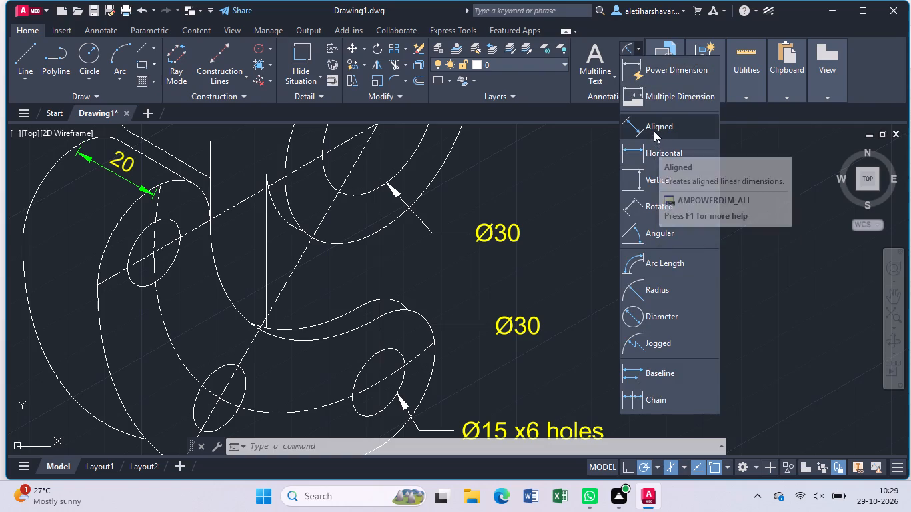
click(654, 131)
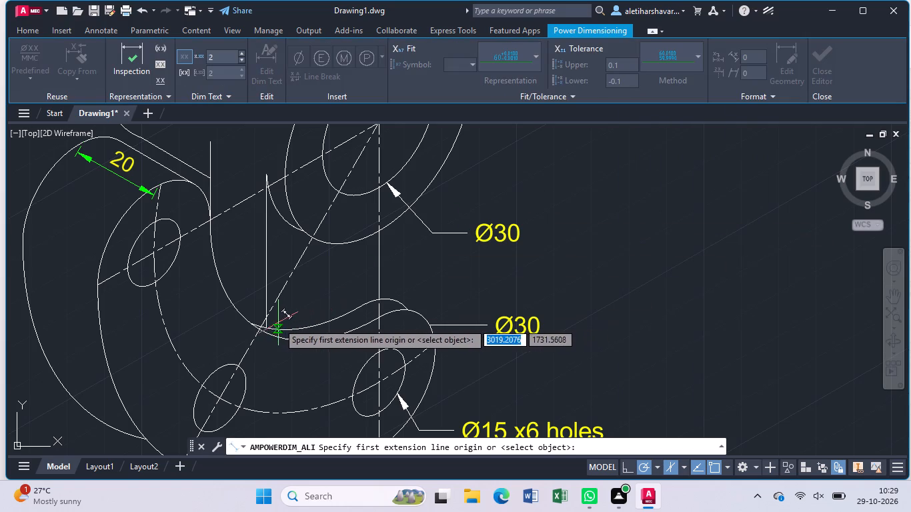
click(268, 325)
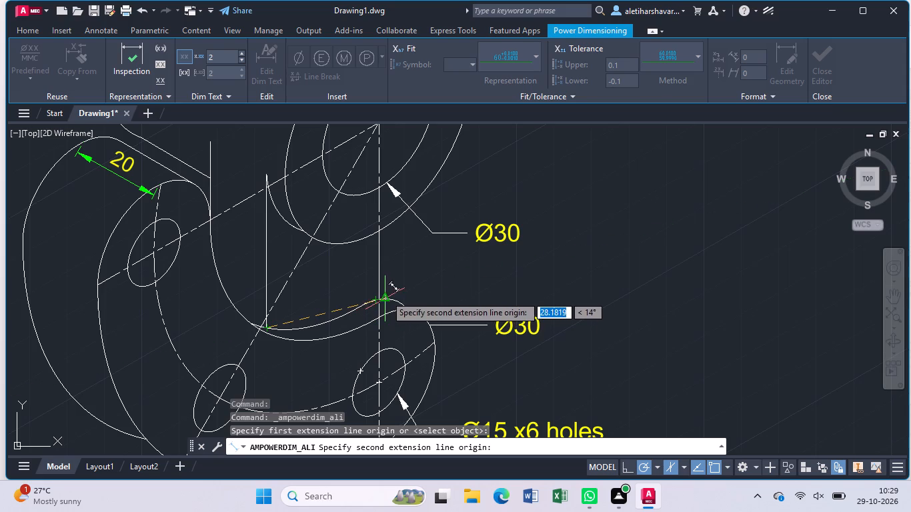
click(380, 295)
click(377, 280)
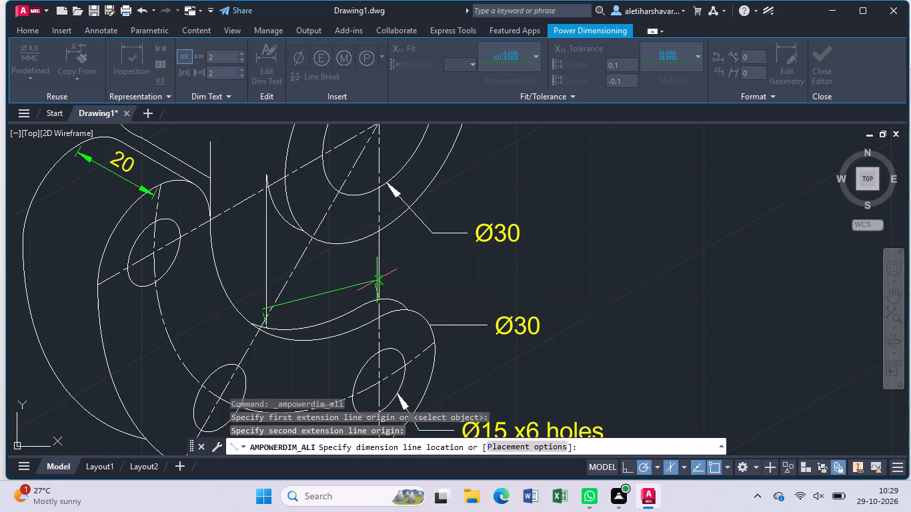
key(BackSpace)
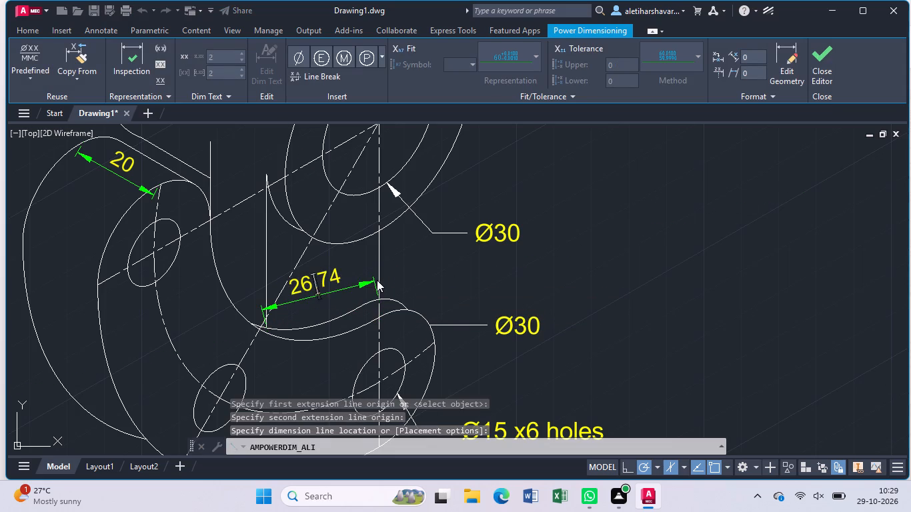
text(30)
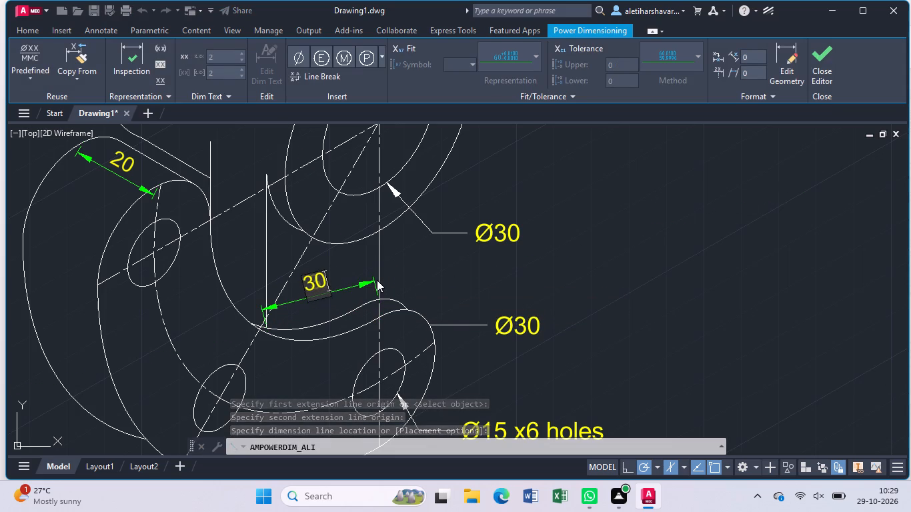
key(Return)
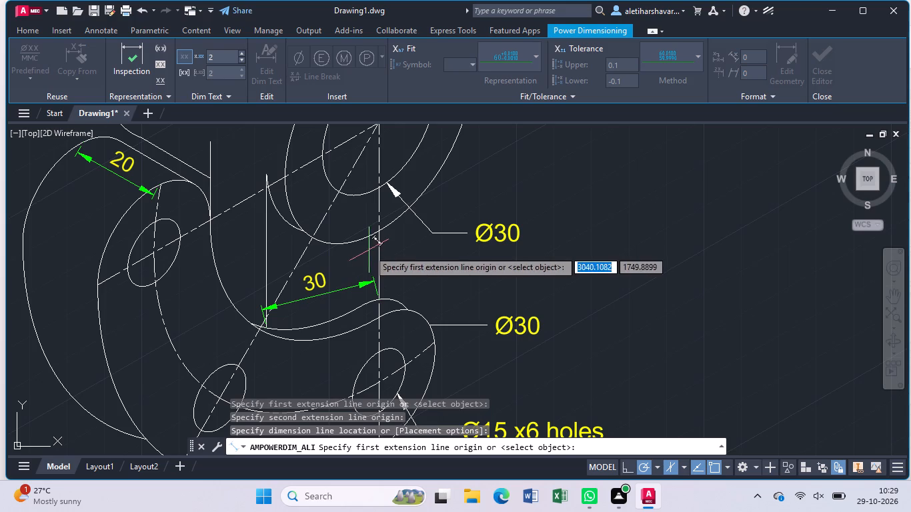
scroll(367, 259, down, 2)
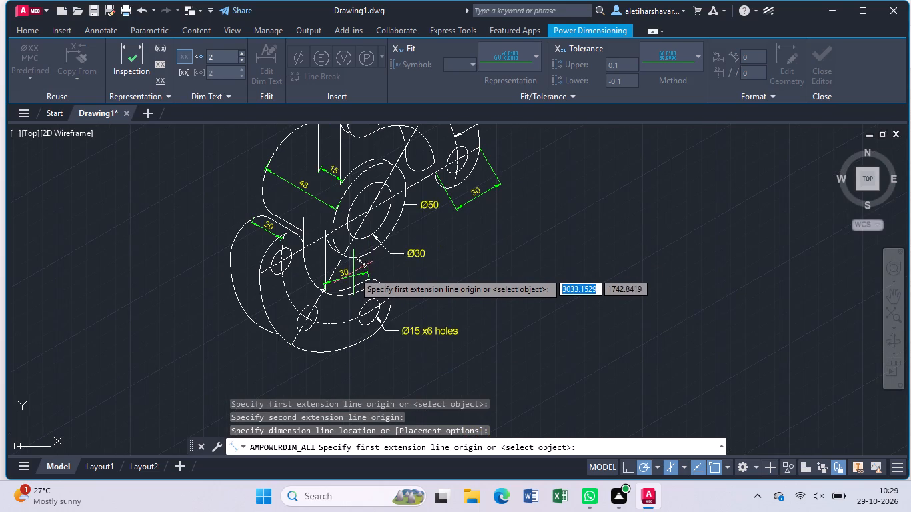
scroll(353, 272, down, 1)
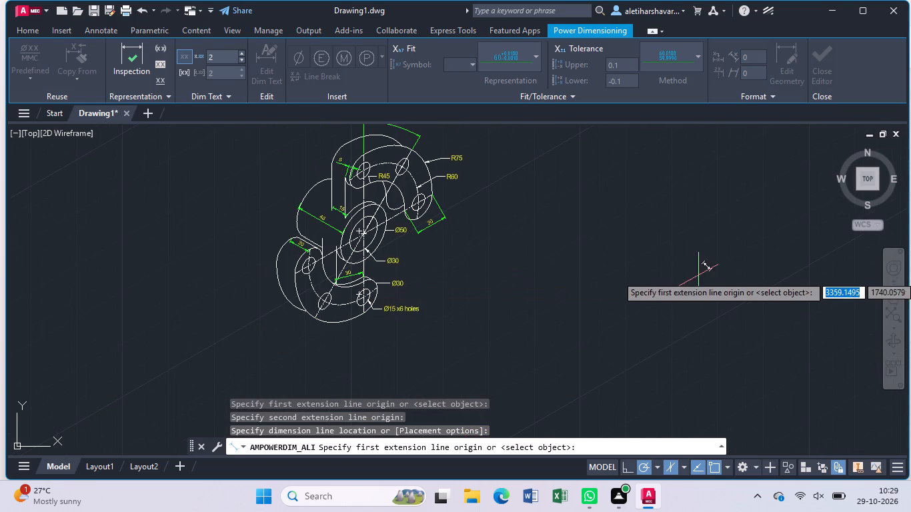
key(Escape)
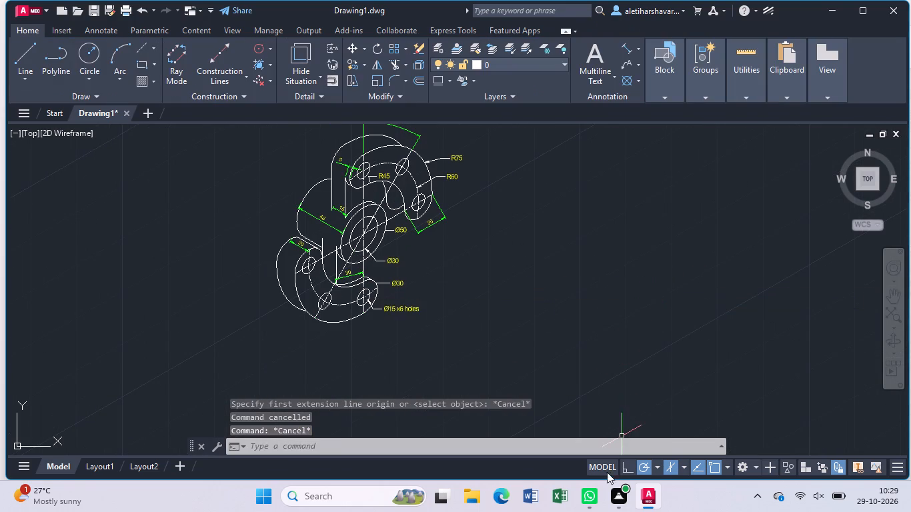